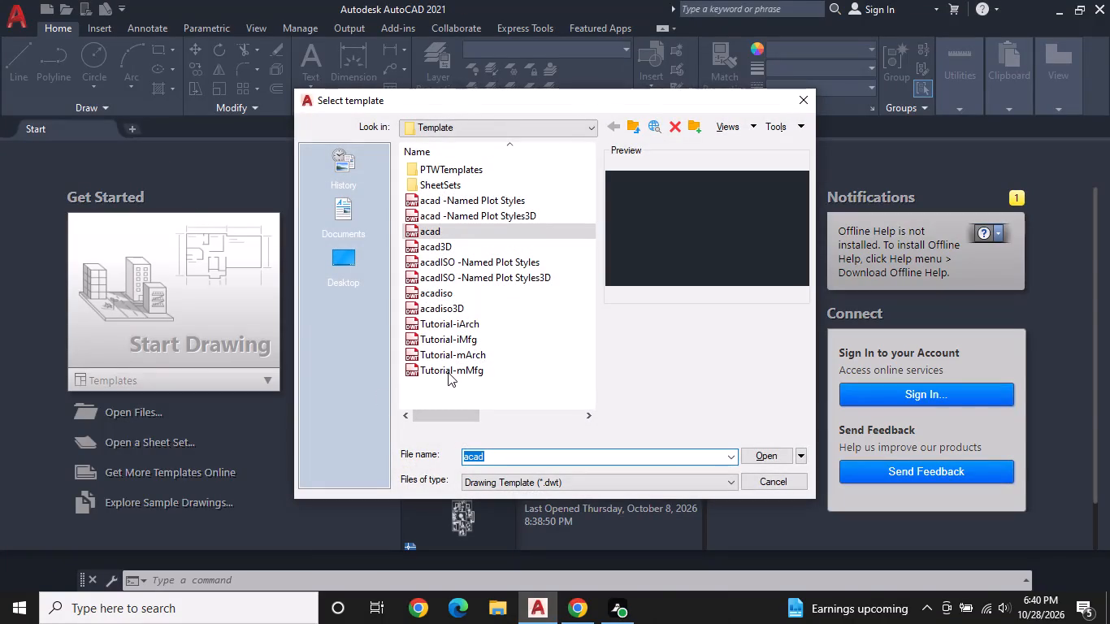
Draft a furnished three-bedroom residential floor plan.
Create a new drawing from the acad template.
click(741, 452)
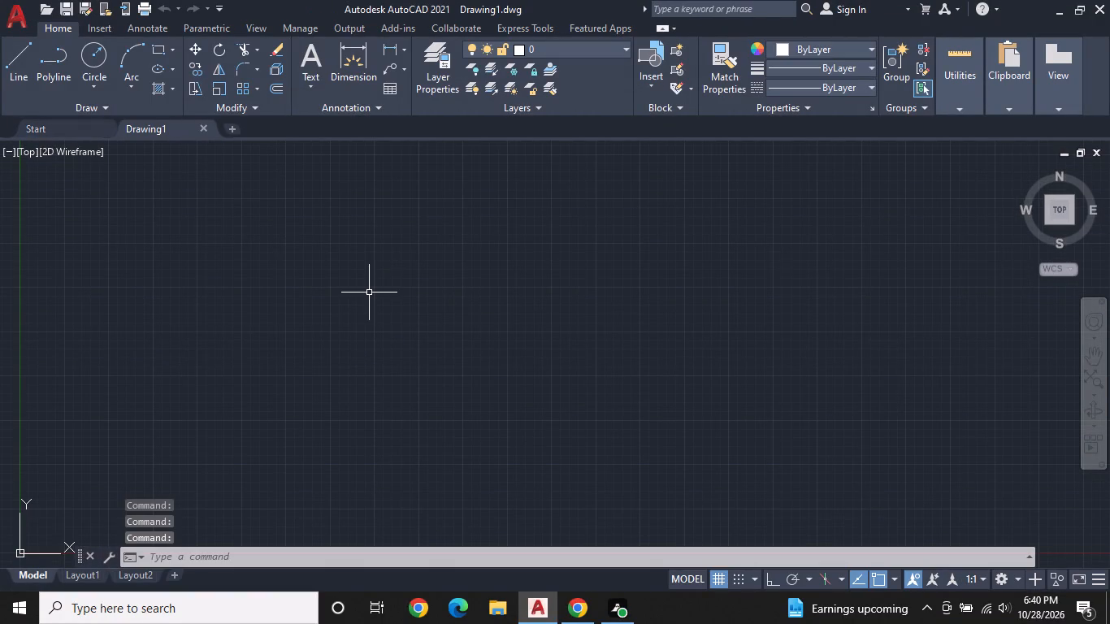
Set the drawing's length units to Engineering with 0'-0" precision.
text(UN)
key(space)
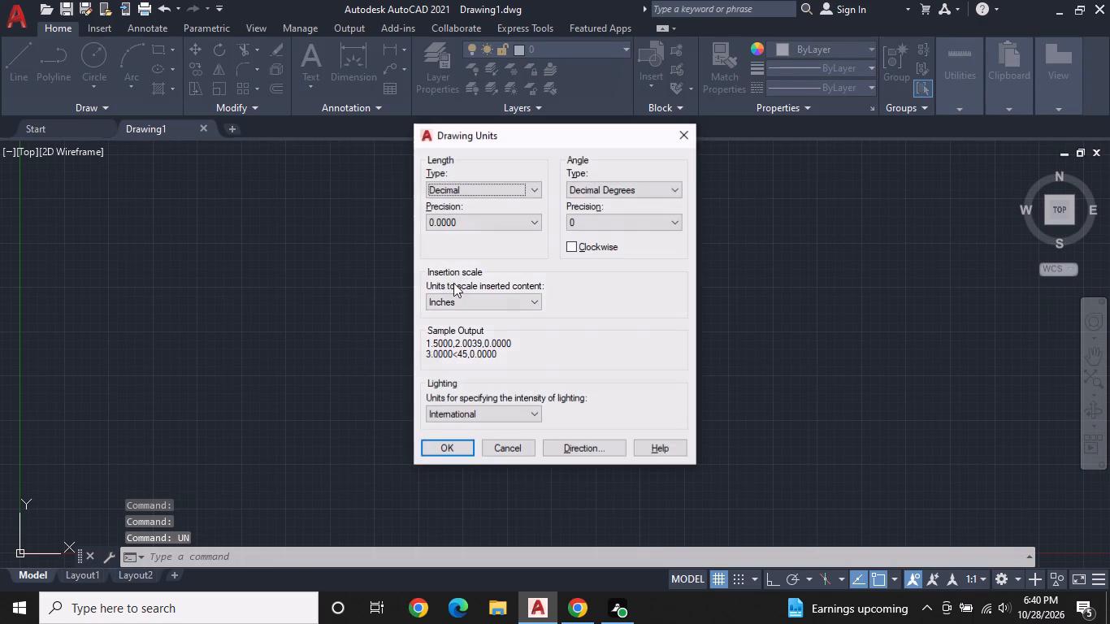
click(512, 188)
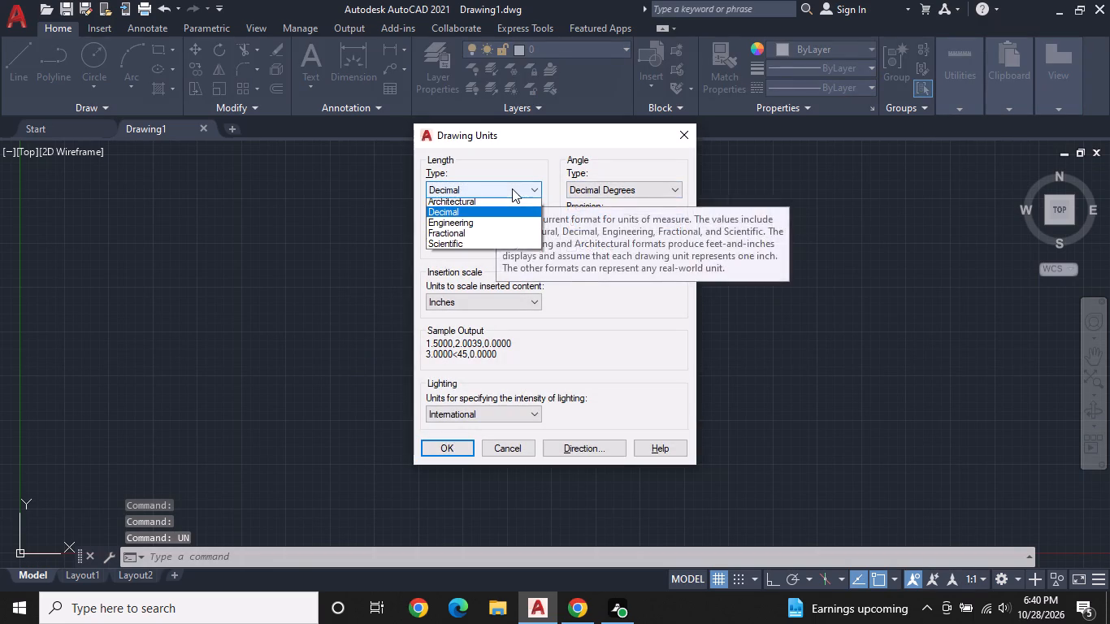
click(470, 228)
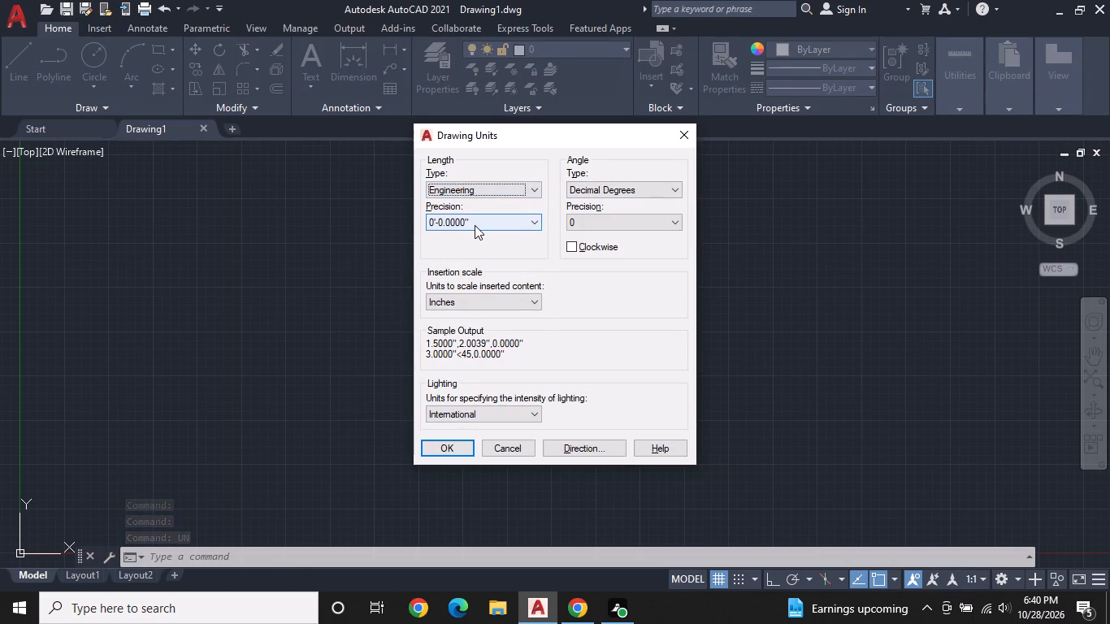
click(475, 225)
click(476, 238)
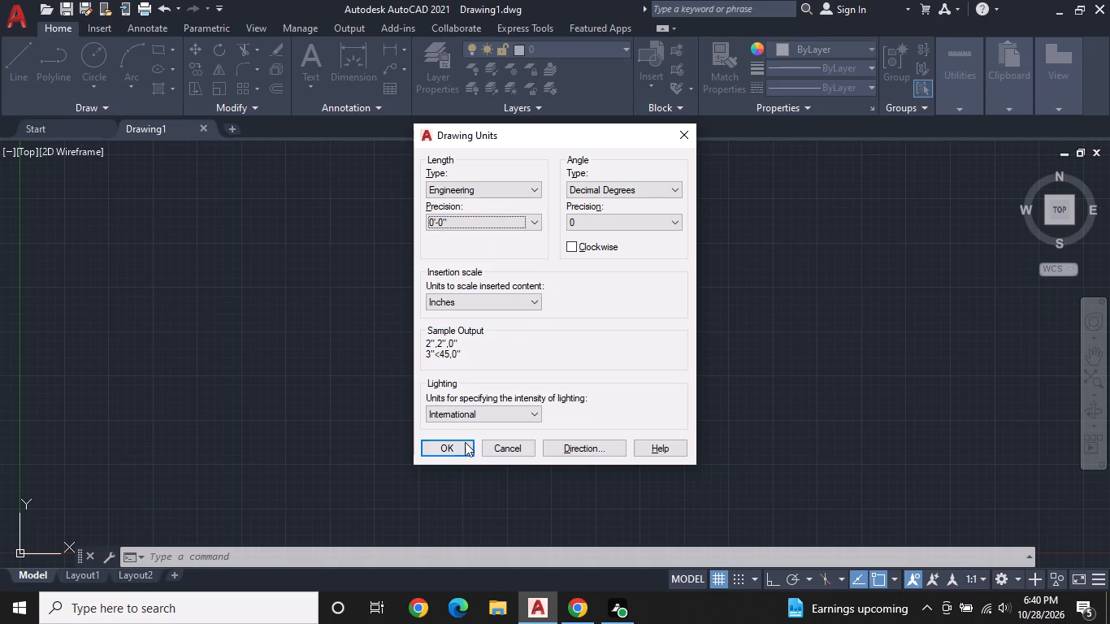
click(458, 441)
Modify the Standard dimension style's primary units to Engineering with 0'-0" precision, and make that style current.
text(D)
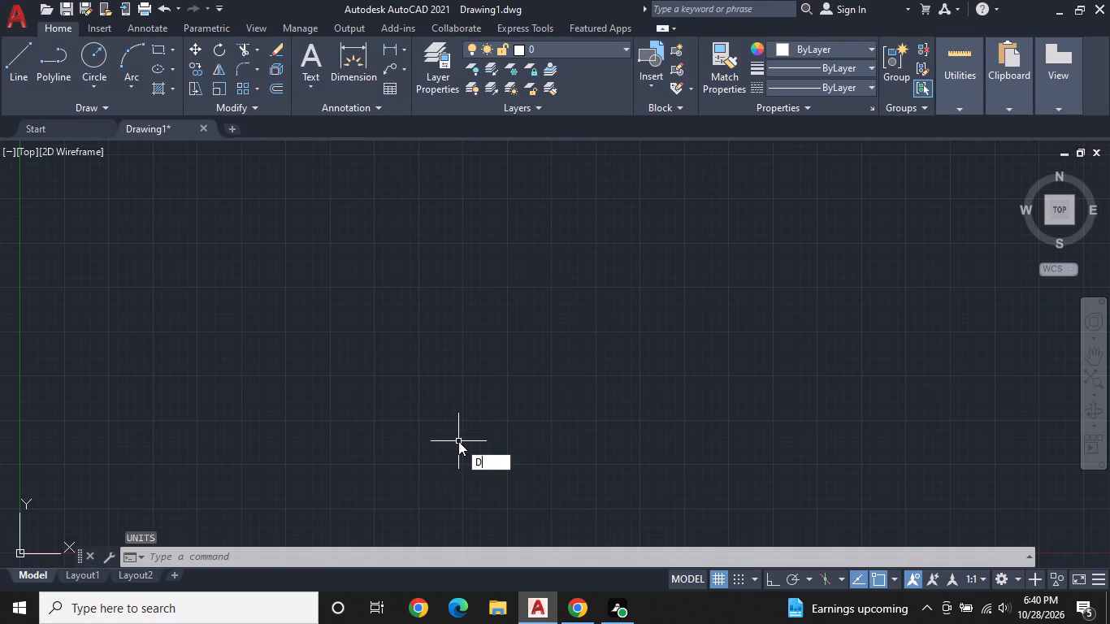
key(space)
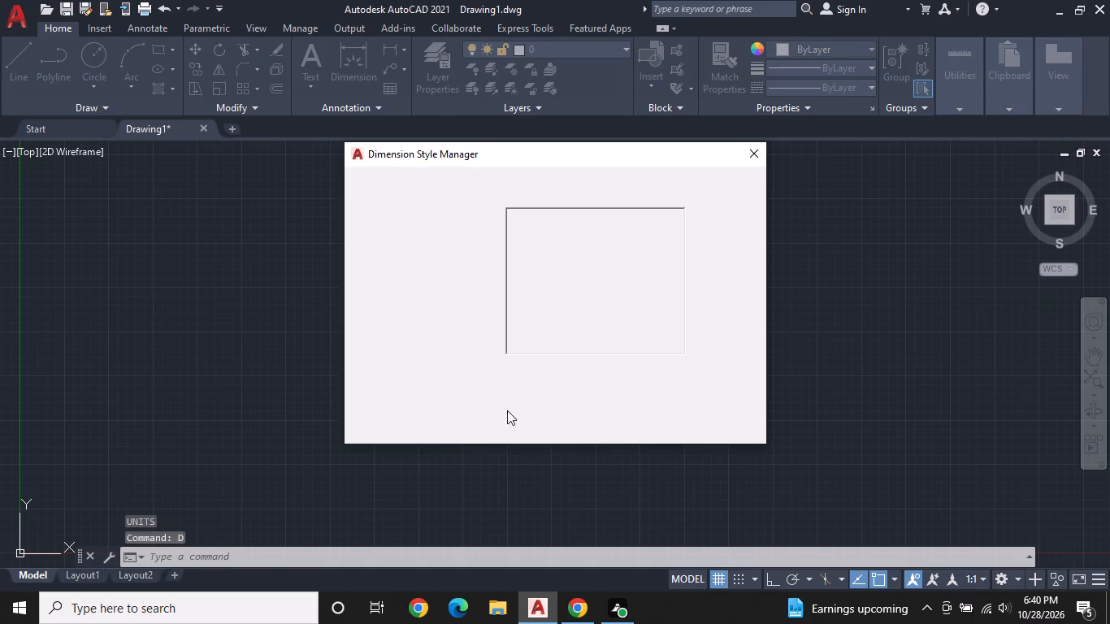
click(736, 266)
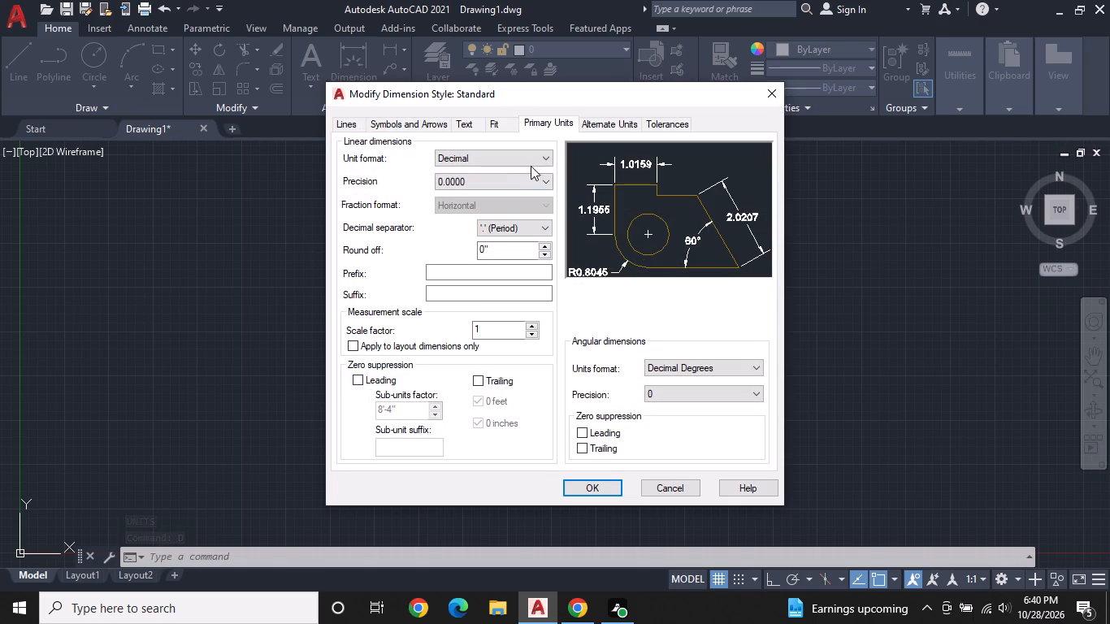
click(523, 159)
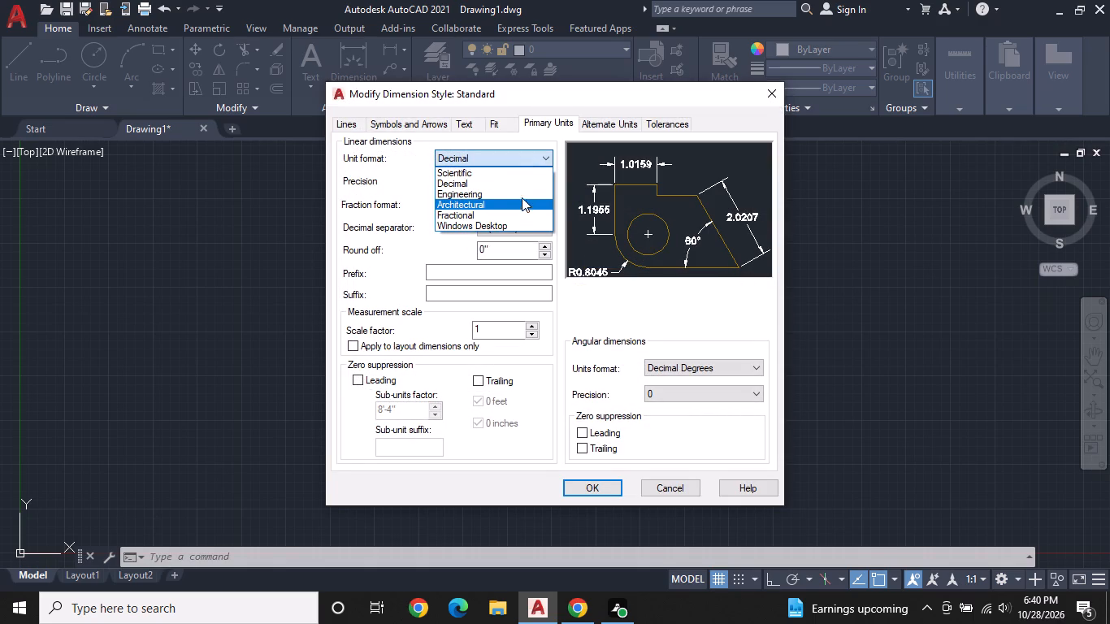
click(522, 197)
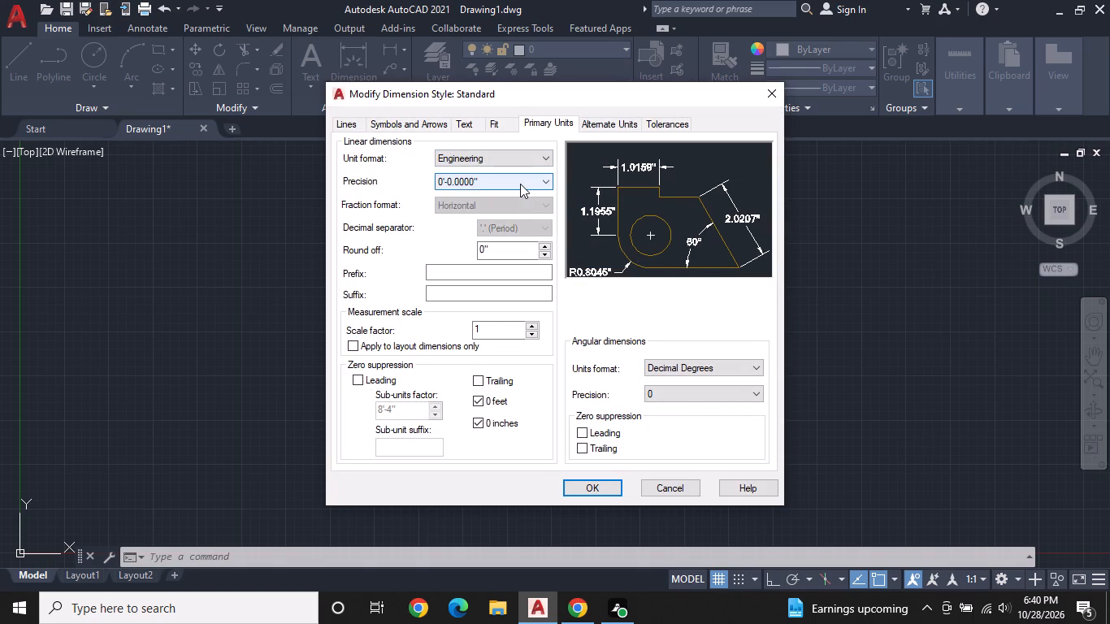
click(520, 184)
click(516, 197)
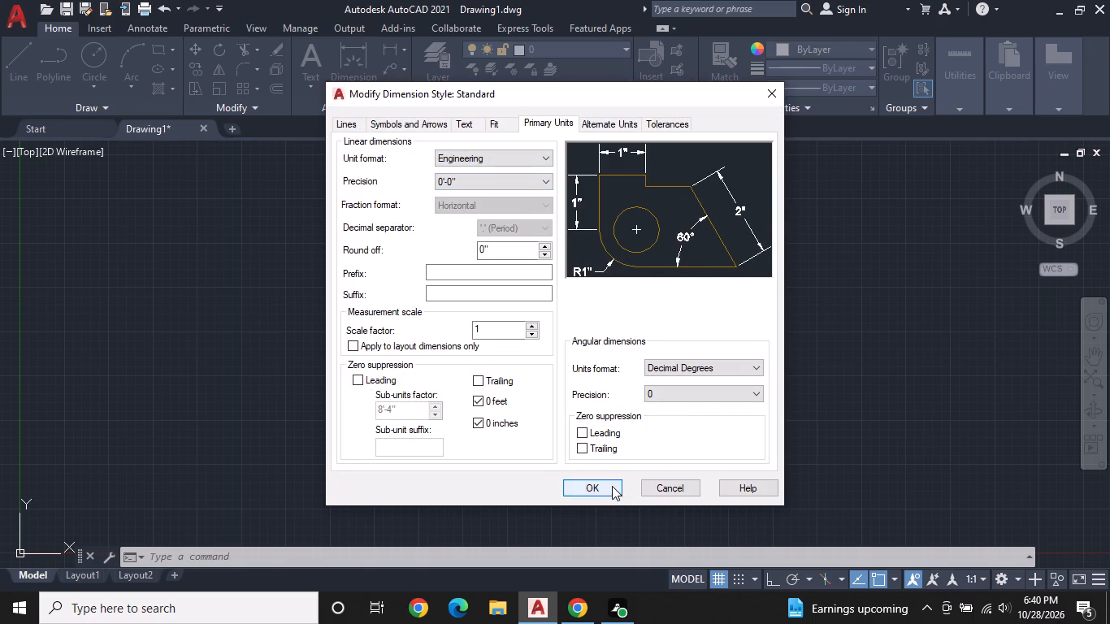
click(612, 486)
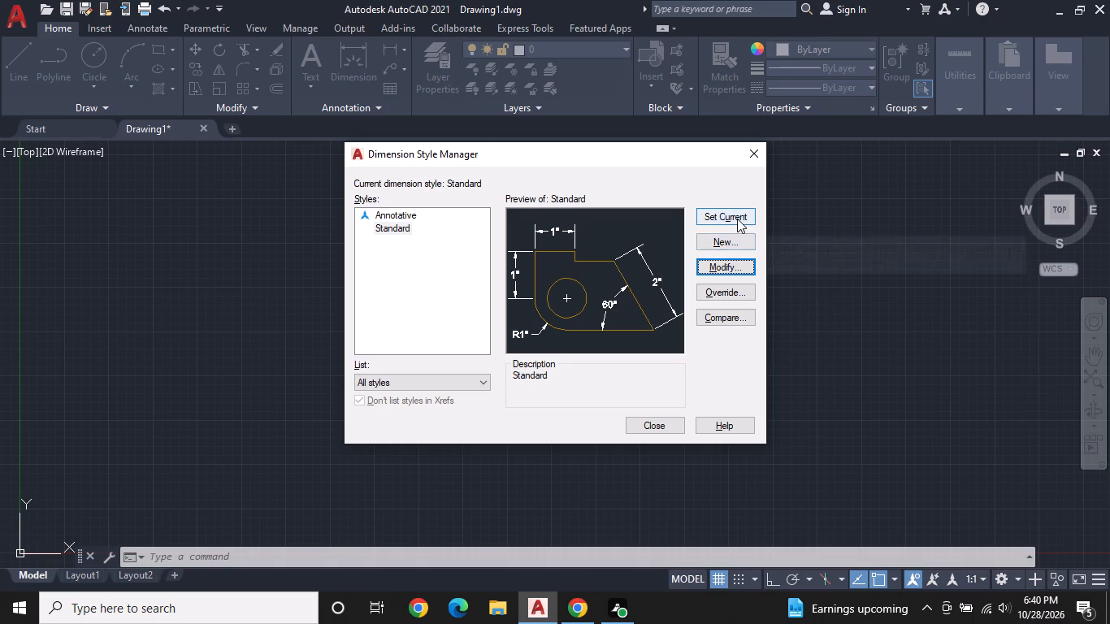
click(737, 219)
click(675, 425)
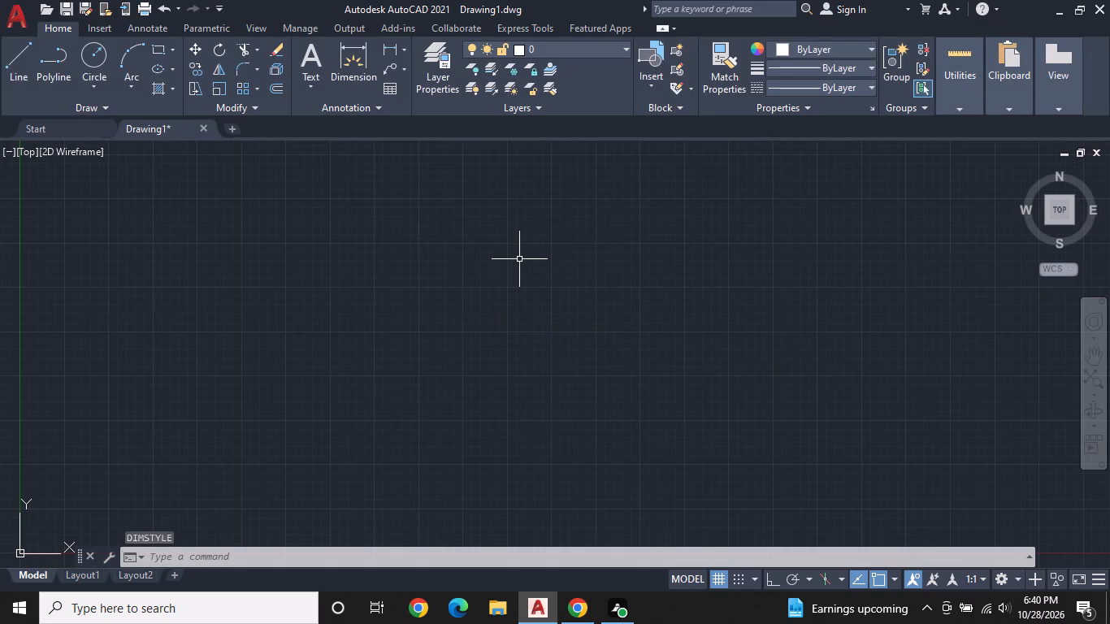
Draw a 12' horizontal line with Ortho on, running rightward from a point above the X axis.
text(L)
key(space)
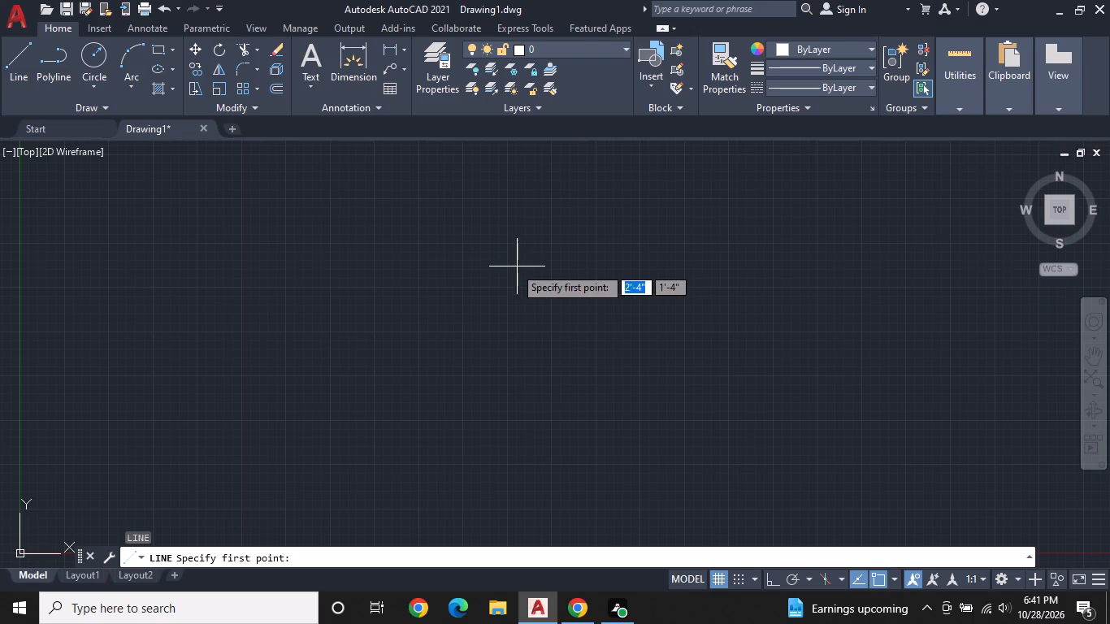
click(449, 243)
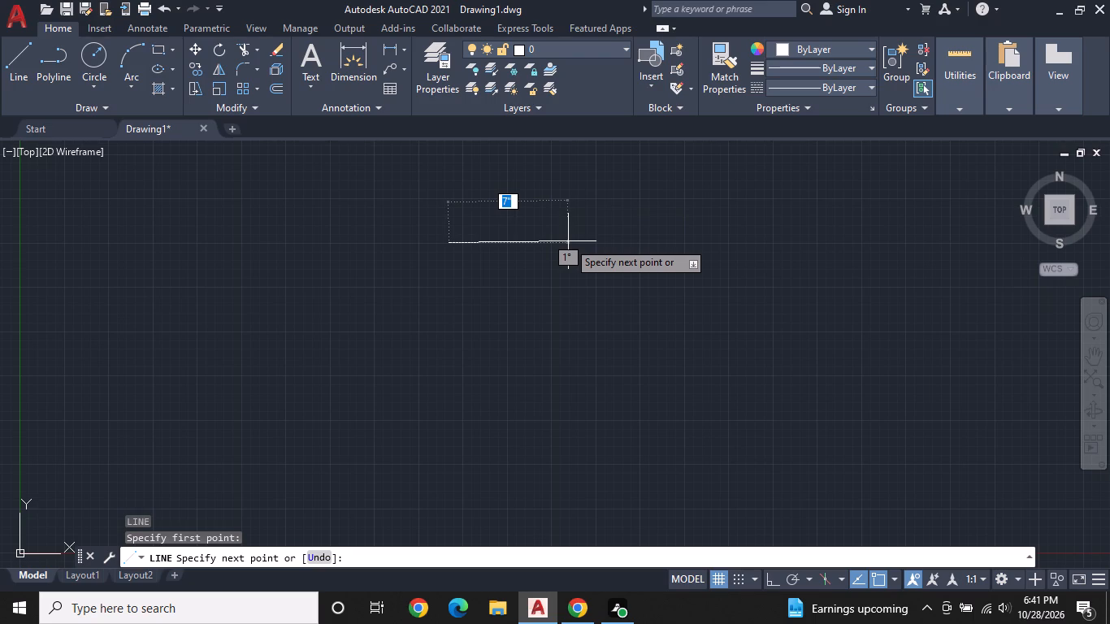
key(F8)
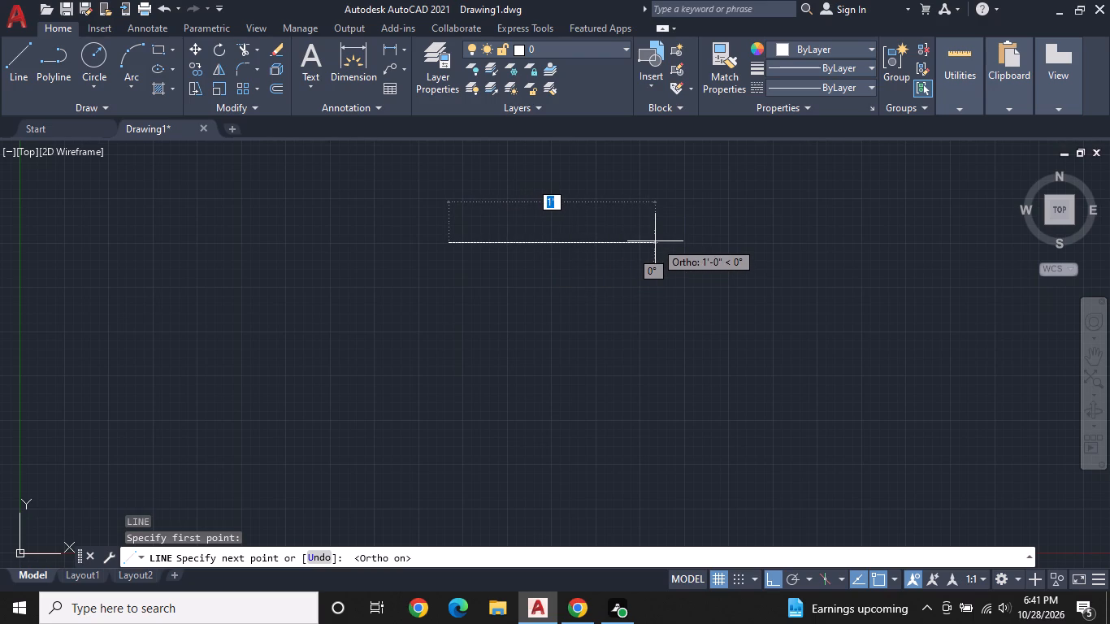
text(12')
key(Return)
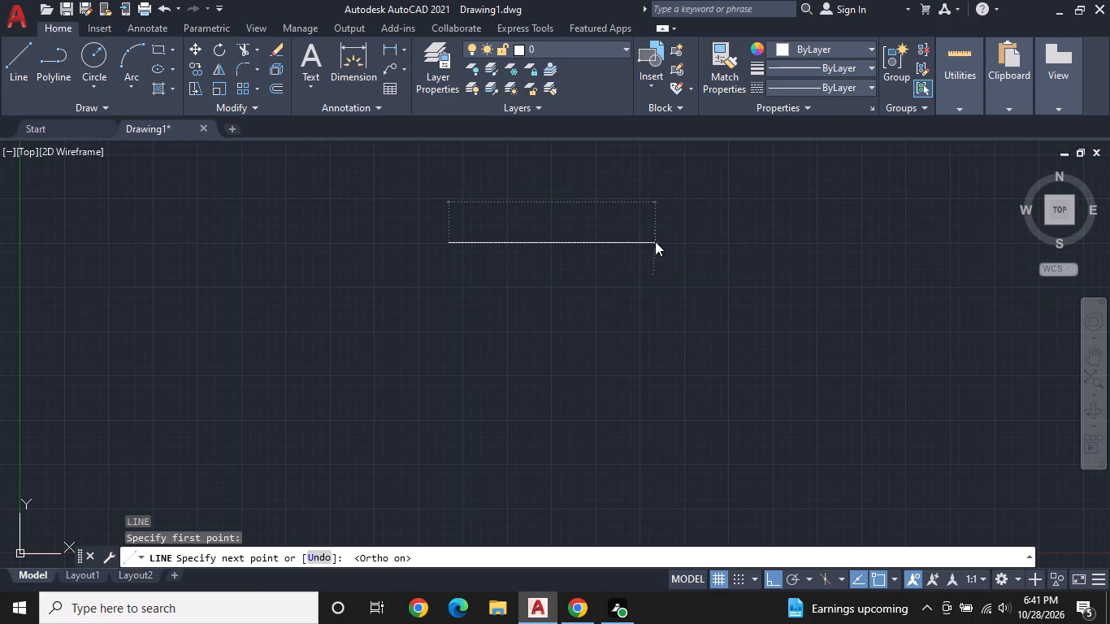
key(Escape)
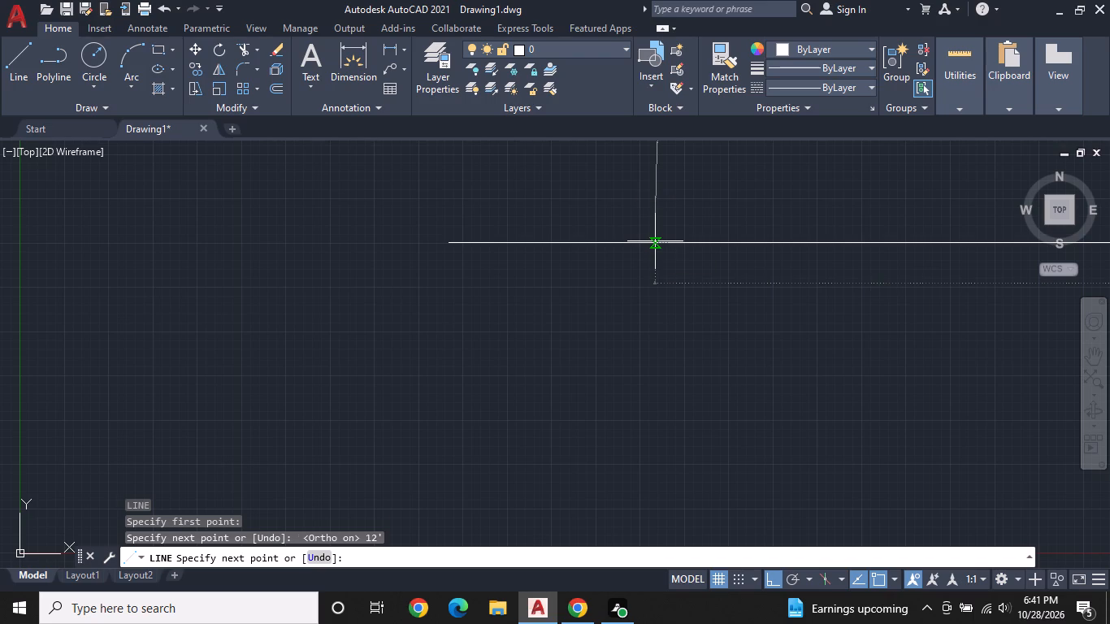
Move the horizontal line straight up by its midpoint grip in two moves, to about 13'-6" above the X axis.
scroll(653, 249, down, 2)
middle_drag(663, 258, 487, 370)
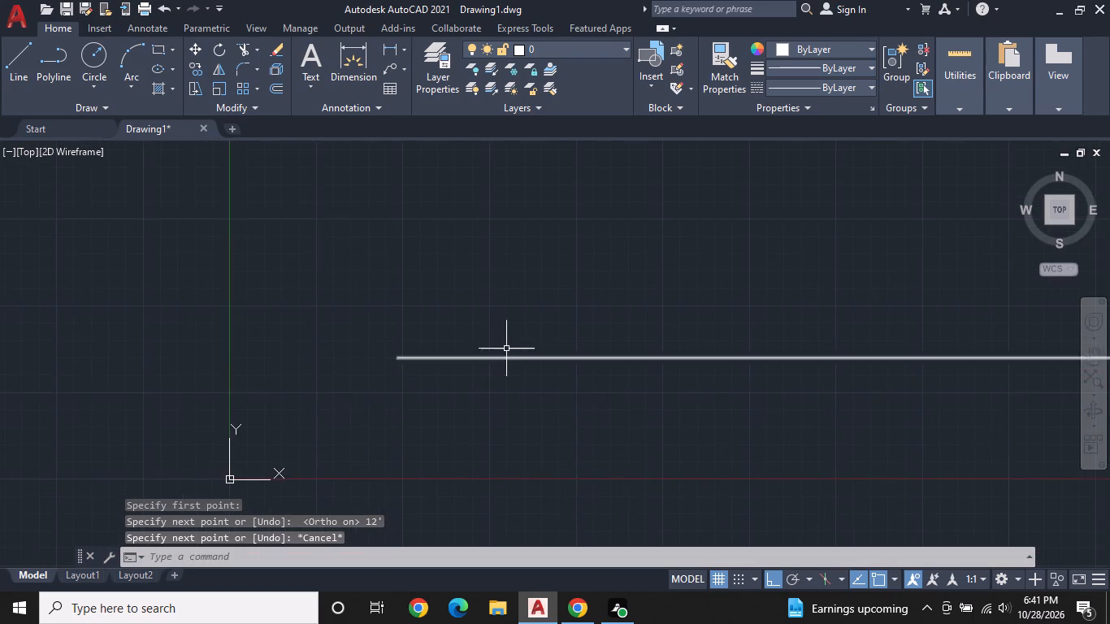
scroll(666, 274, down, 2)
middle_drag(709, 276, 568, 354)
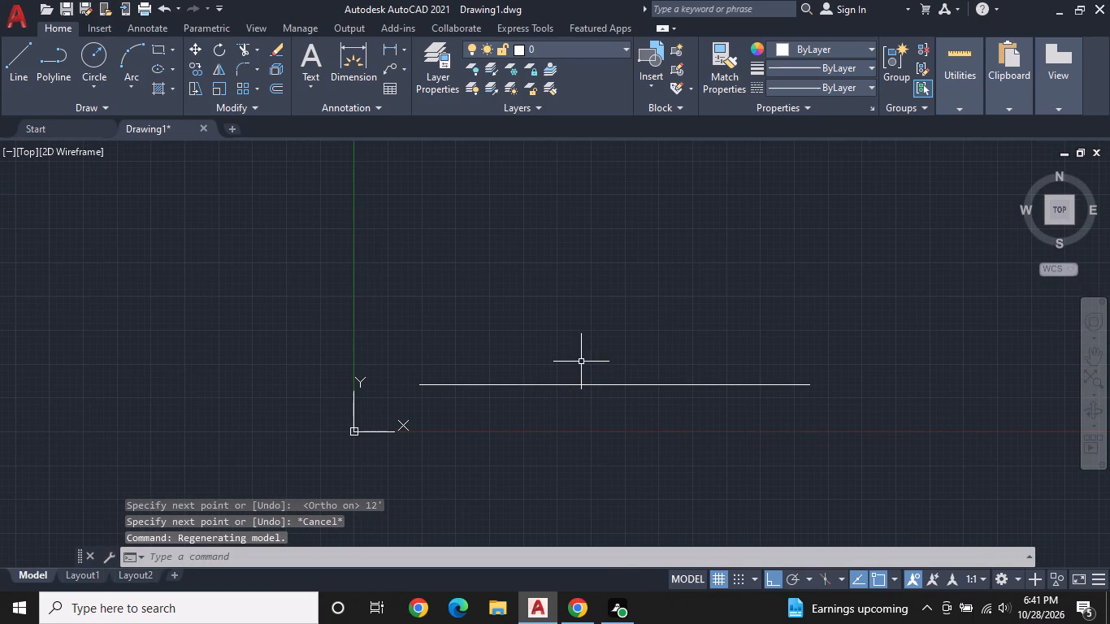
click(608, 383)
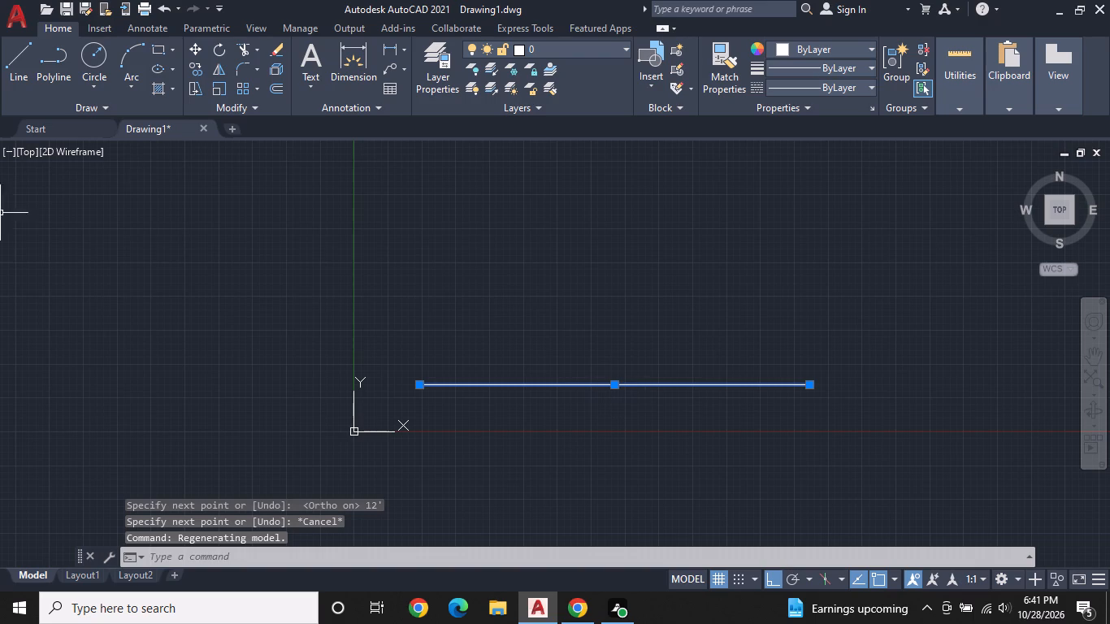
click(611, 387)
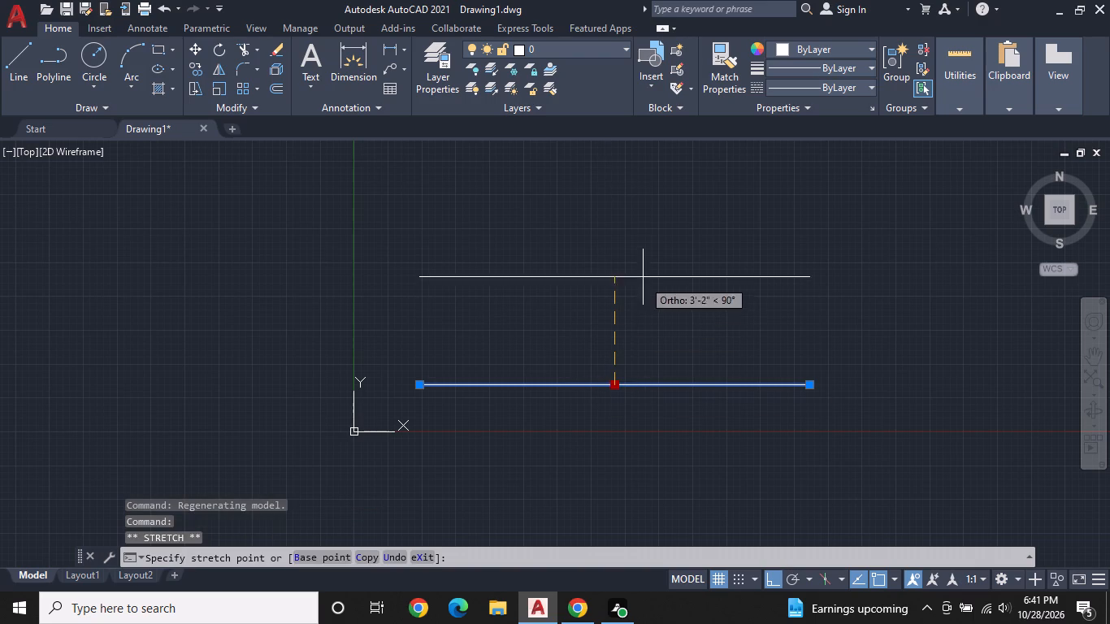
click(619, 189)
middle_drag(619, 188, 618, 197)
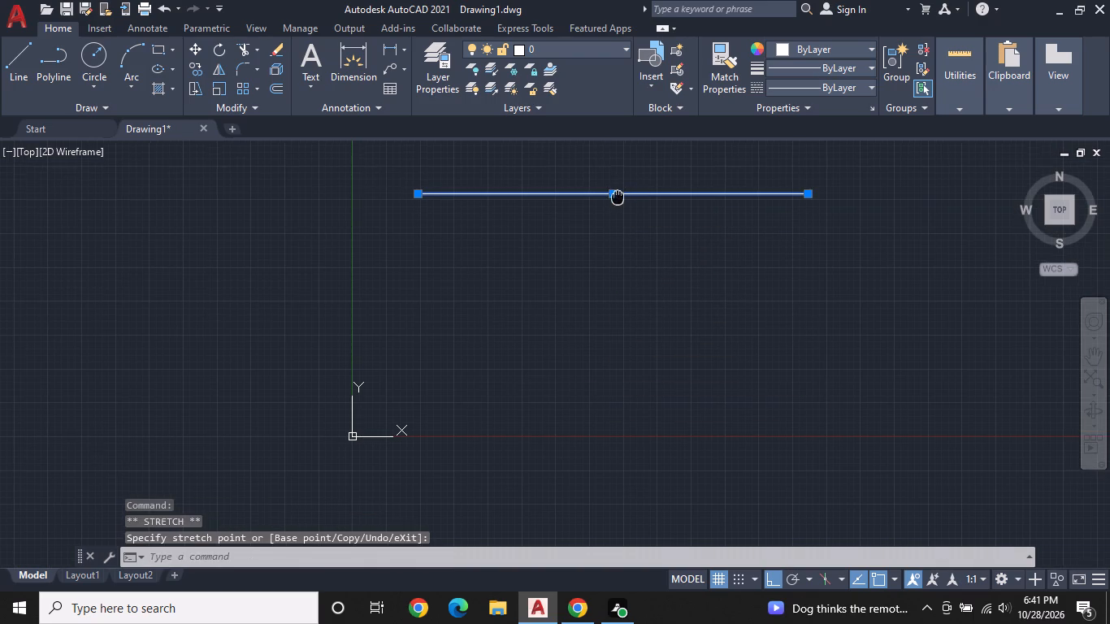
middle_drag(618, 197, 612, 209)
middle_drag(601, 218, 519, 382)
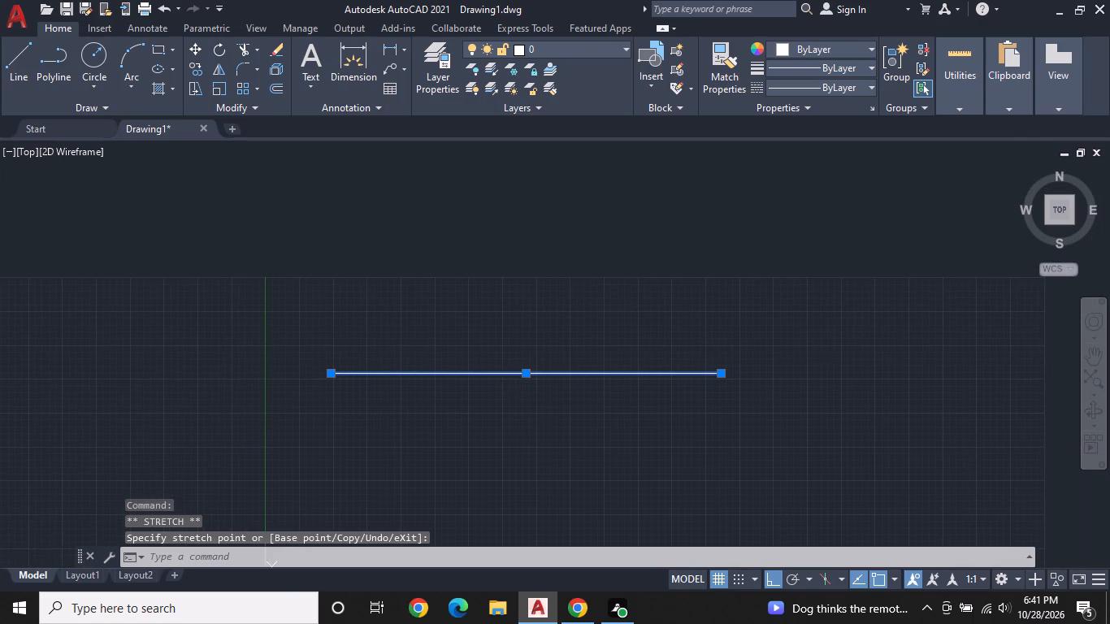
click(523, 373)
click(637, 176)
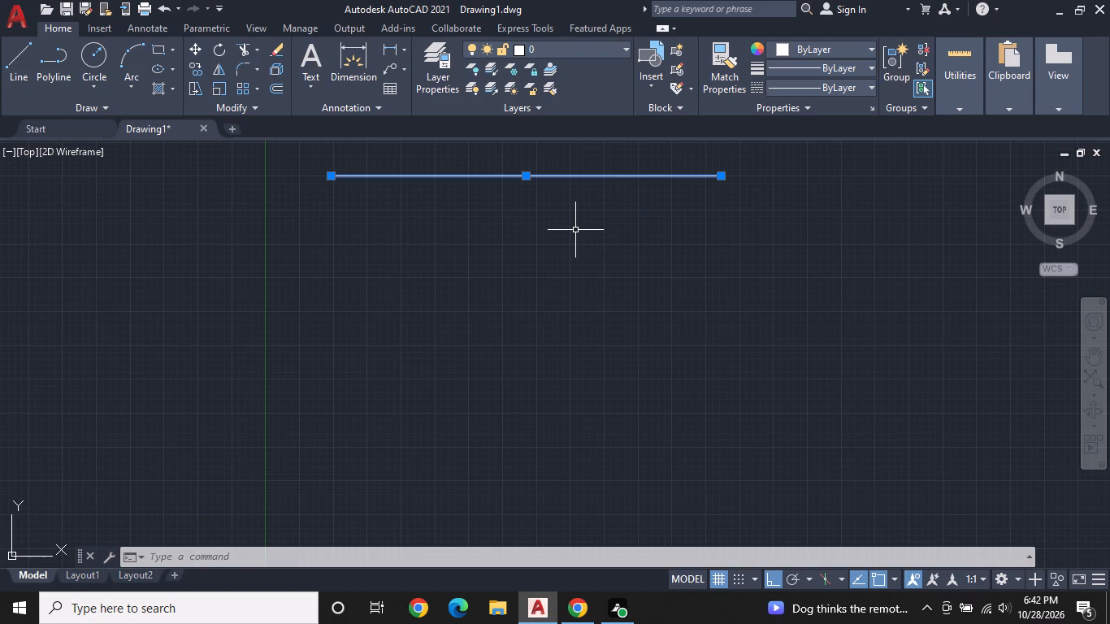
key(Escape)
Draw a 17'7" vertical line straight down from the right end of the horizontal line.
text(L)
key(space)
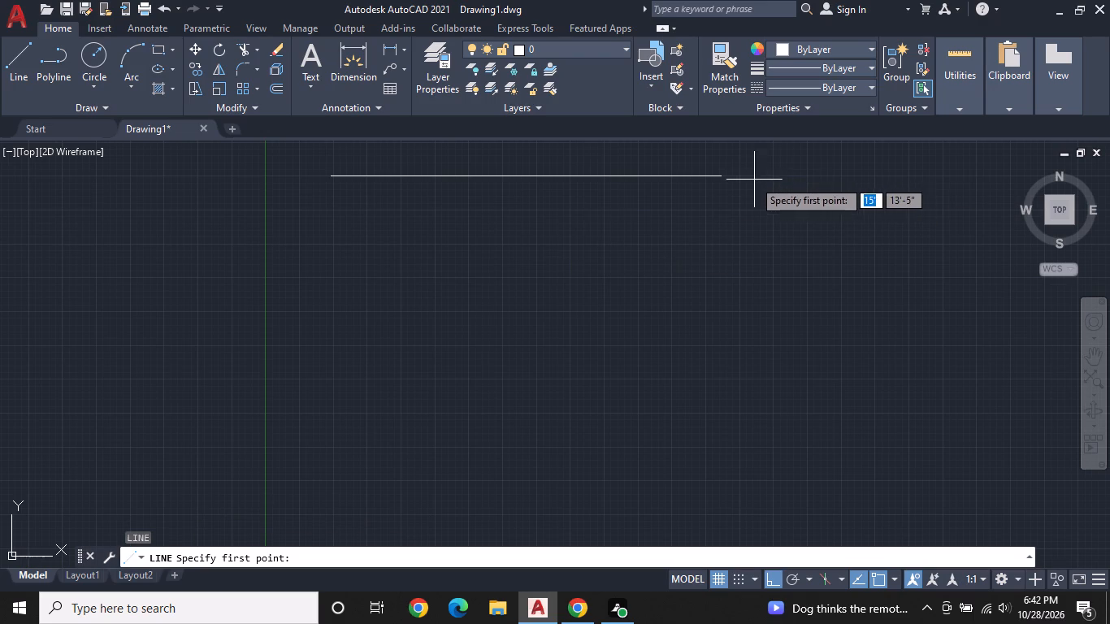
click(718, 177)
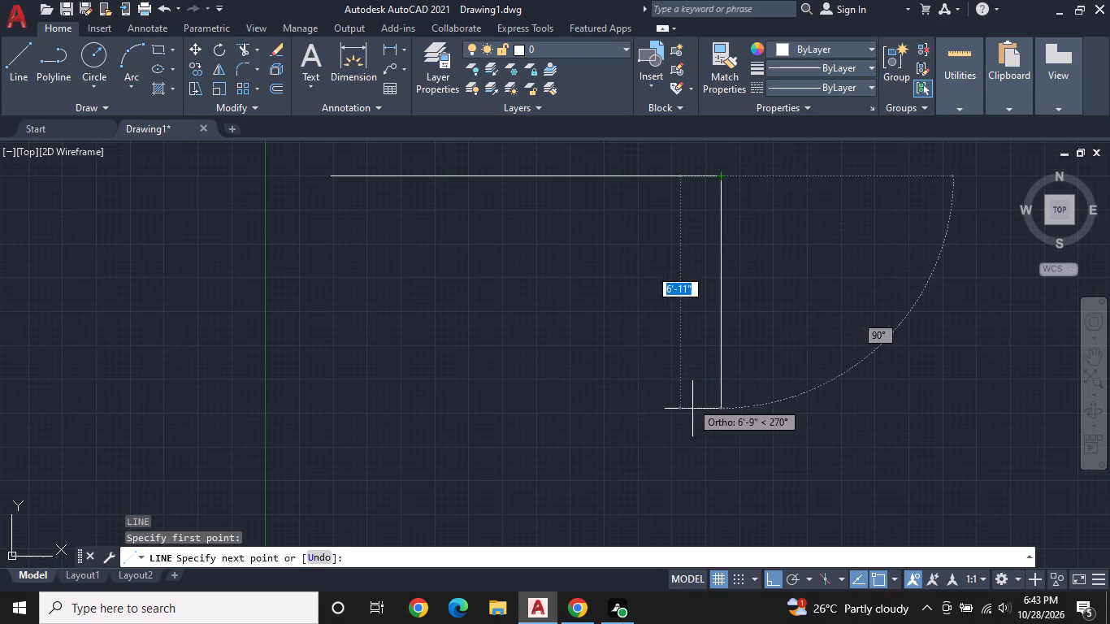
text(17')
text(7")
key(Return)
key(Escape)
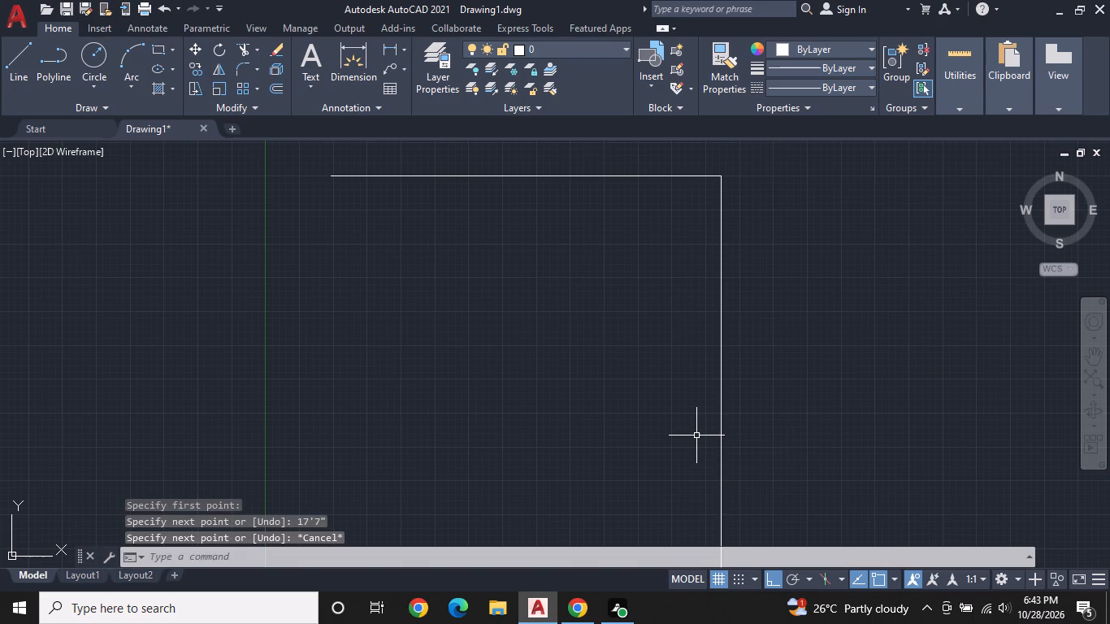
Move both lines together by their shared corner with Ortho off, up and far to the right, placing the corner at about X 76', Y 29'-6".
scroll(696, 435, down, 1)
middle_drag(696, 435, 664, 344)
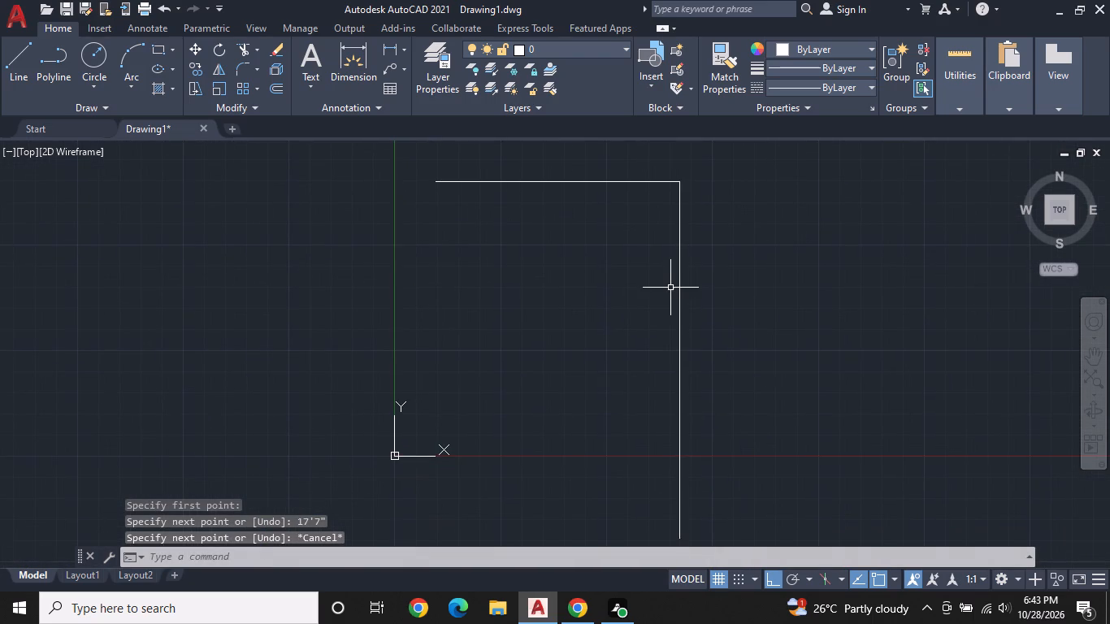
middle_drag(670, 288, 565, 373)
click(586, 314)
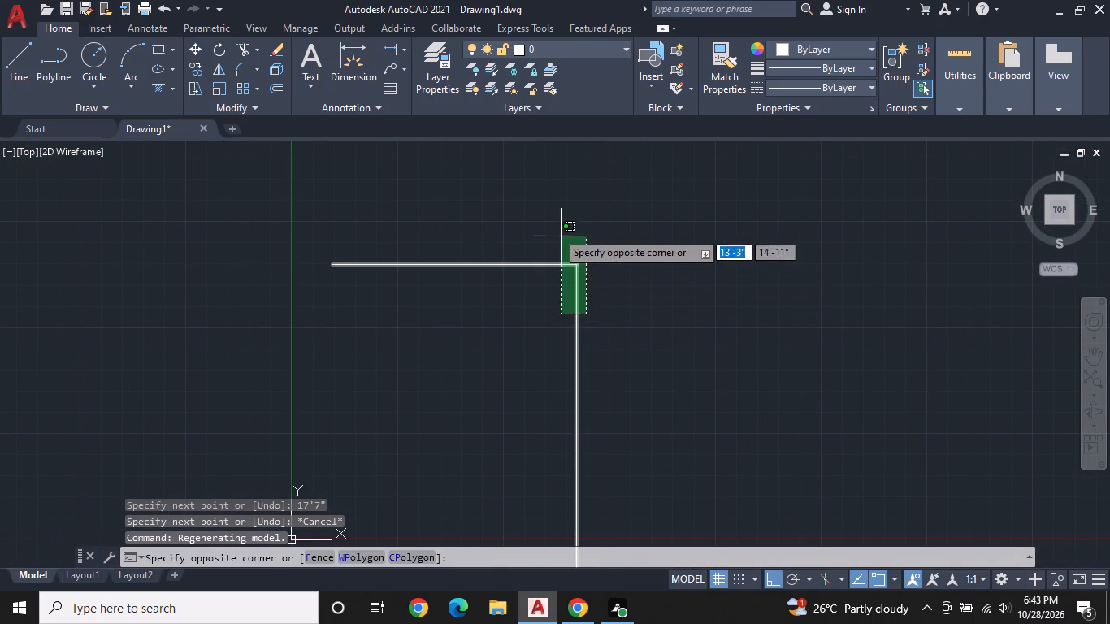
click(535, 213)
right_click(535, 213)
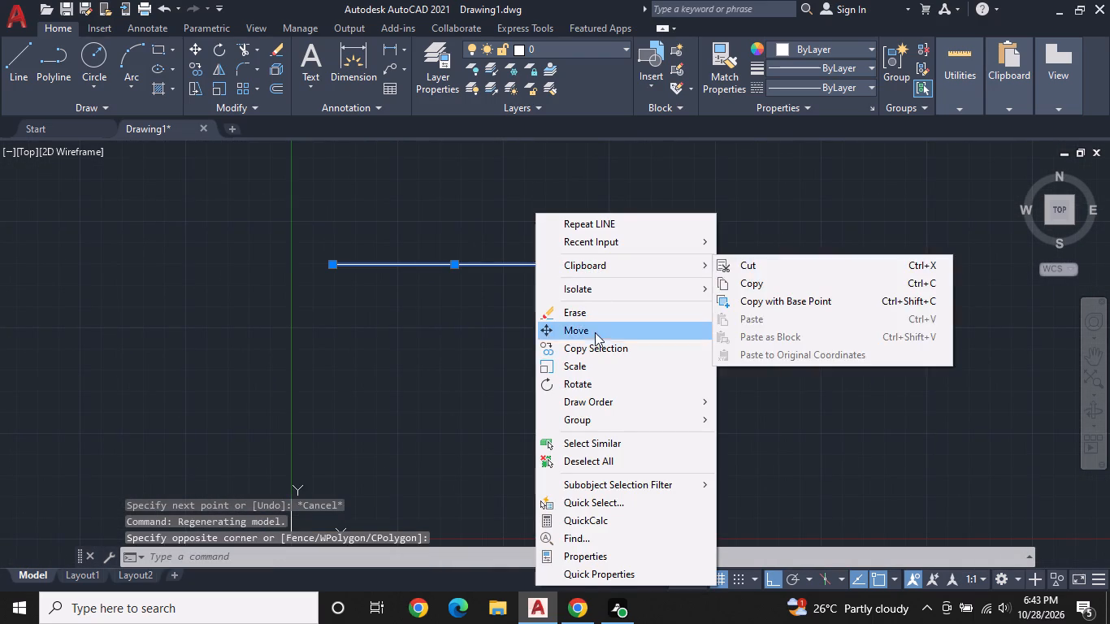
click(600, 332)
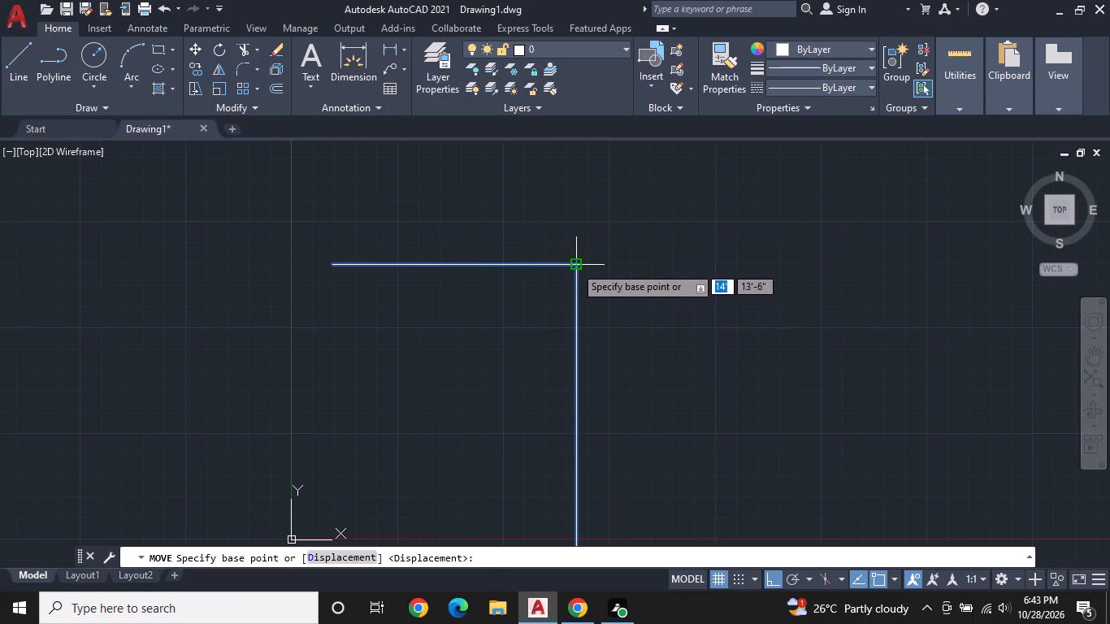
click(575, 266)
key(F8)
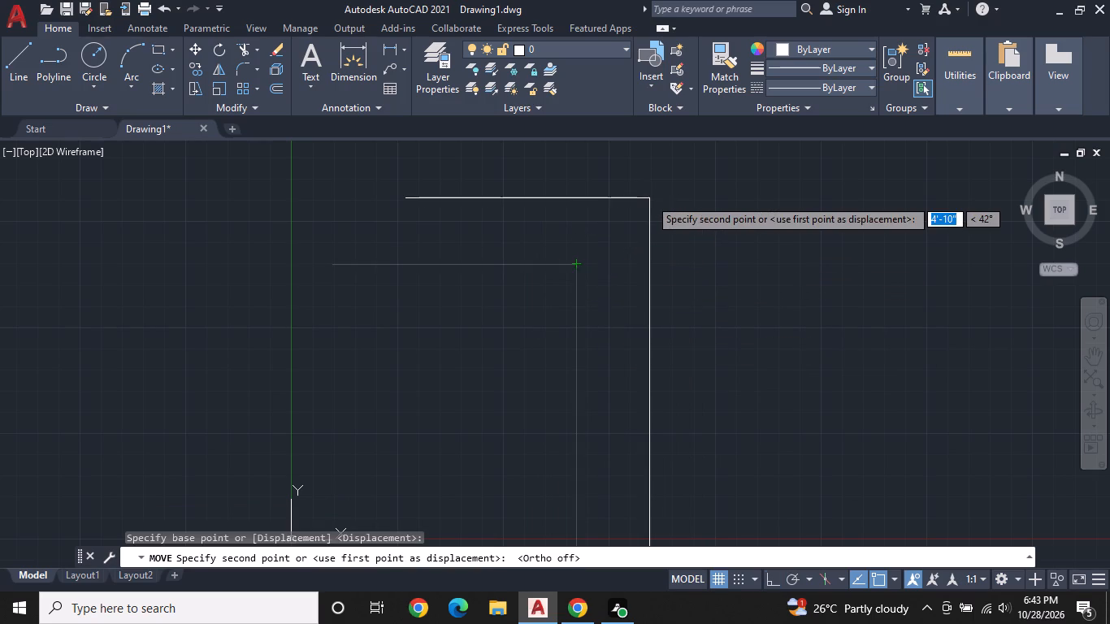
scroll(649, 198, down, 1)
middle_drag(649, 198, 0, 0)
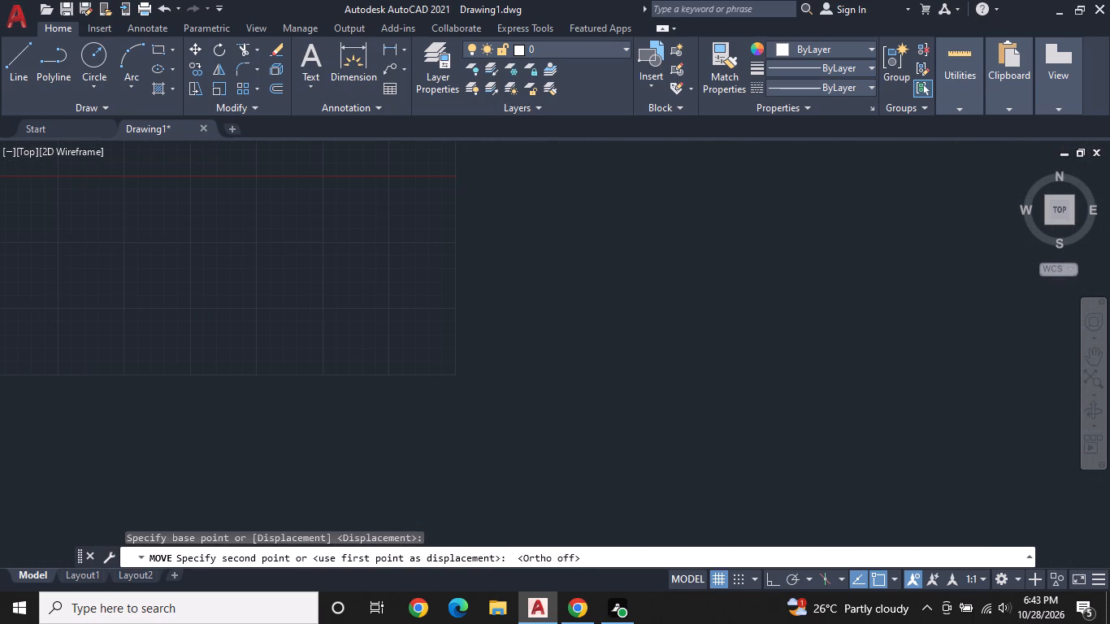
scroll(493, 168, down, 2)
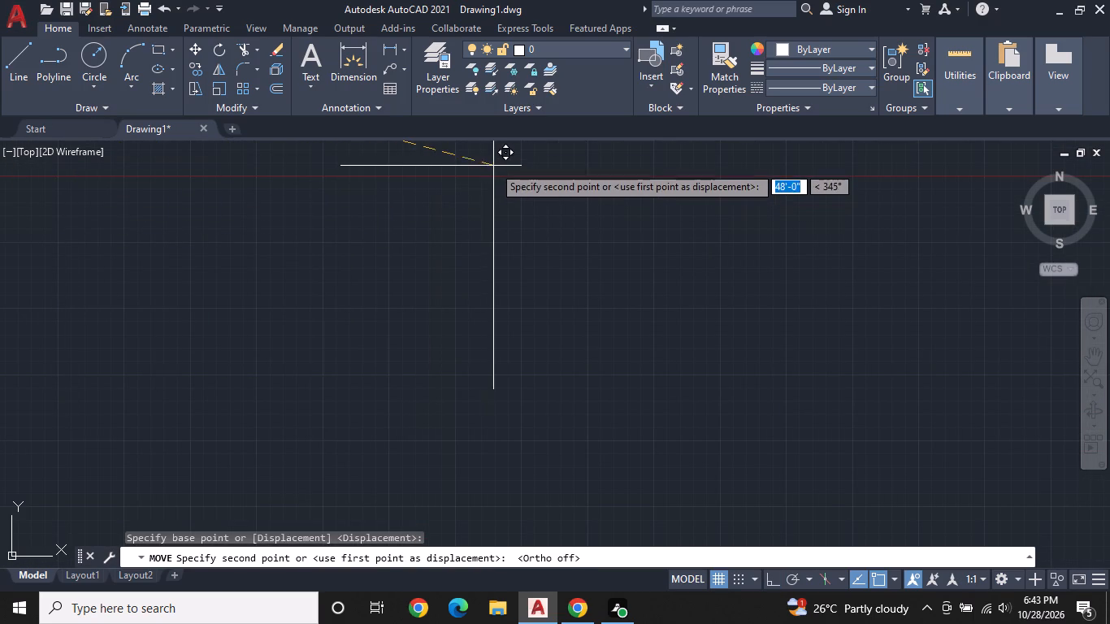
scroll(492, 165, down, 1)
scroll(416, 180, down, 10)
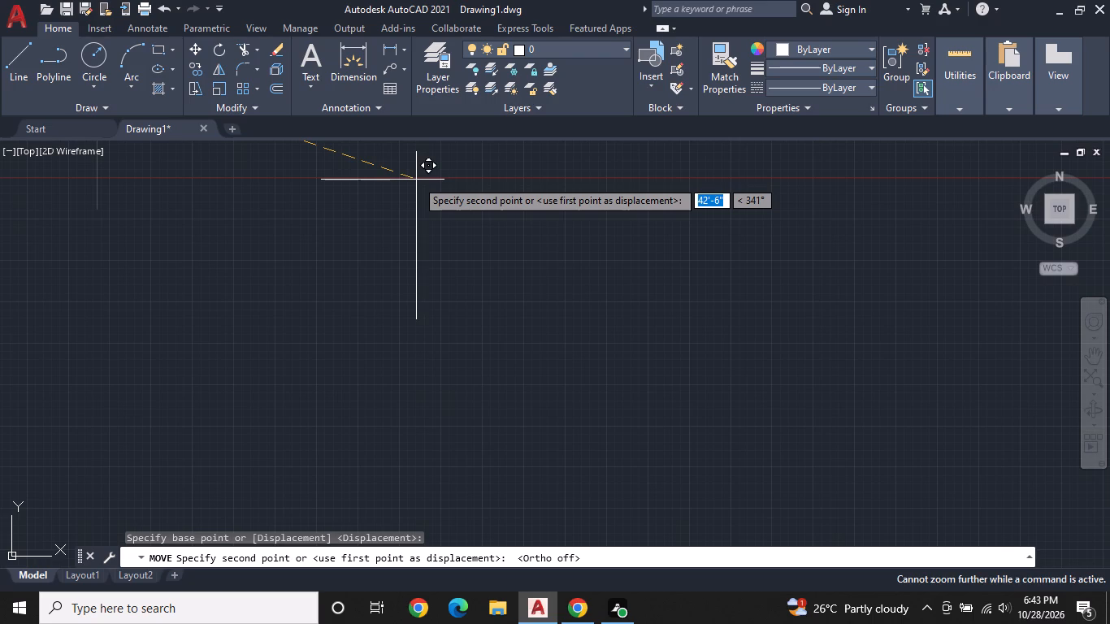
middle_drag(417, 171, 393, 398)
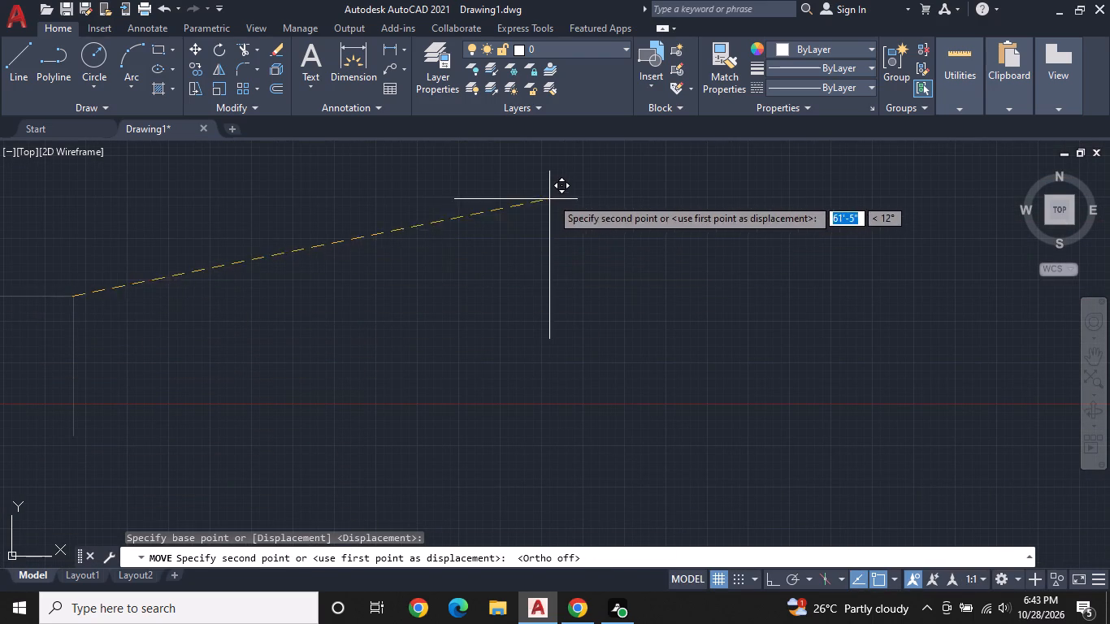
click(567, 170)
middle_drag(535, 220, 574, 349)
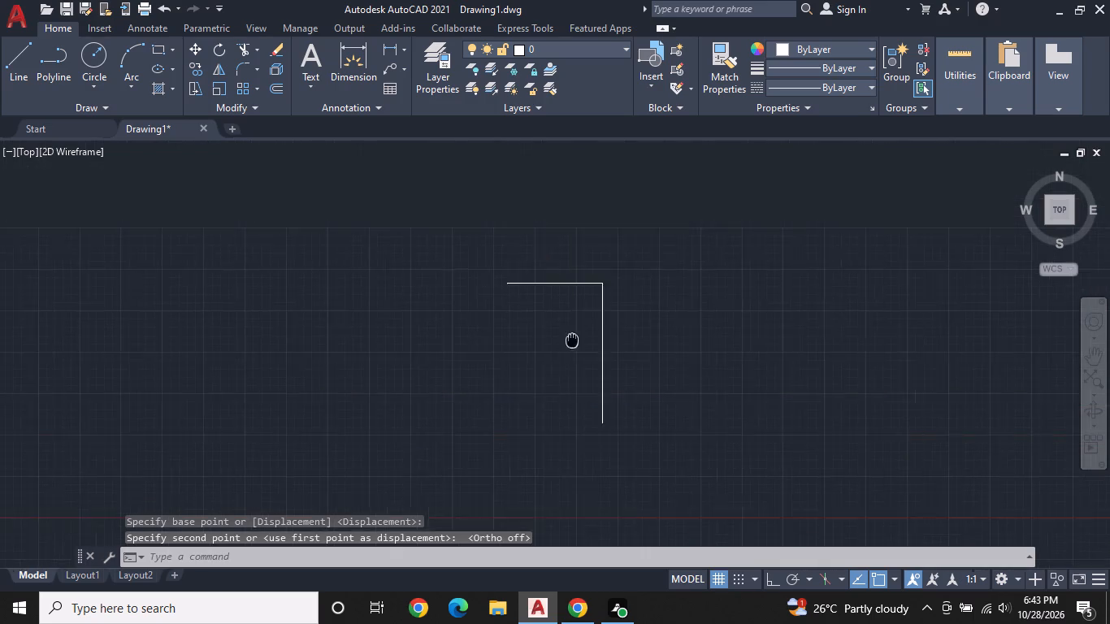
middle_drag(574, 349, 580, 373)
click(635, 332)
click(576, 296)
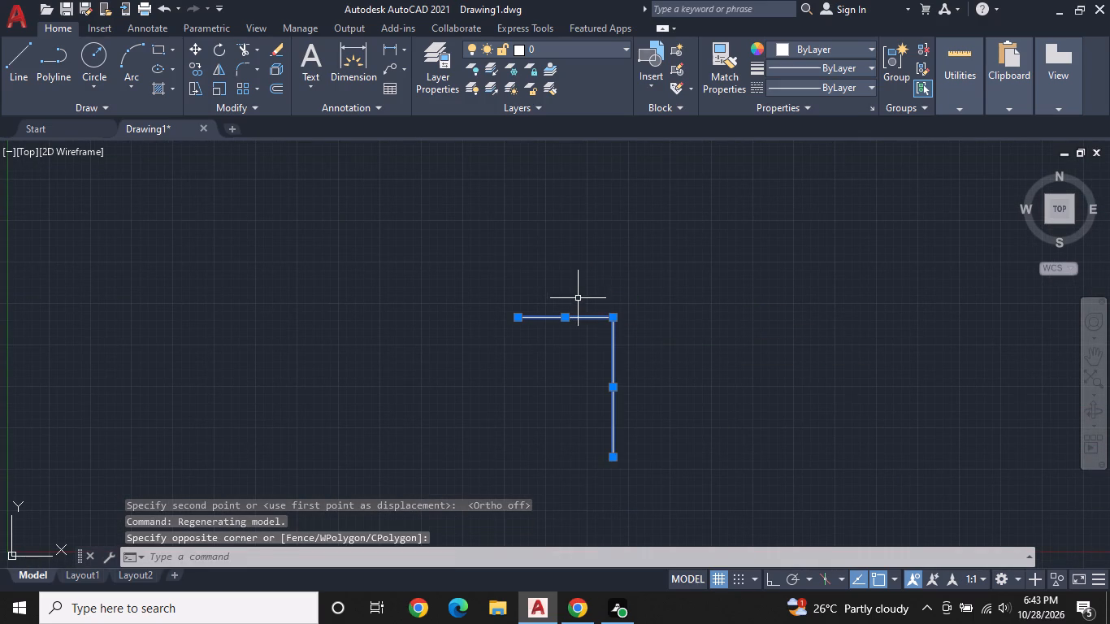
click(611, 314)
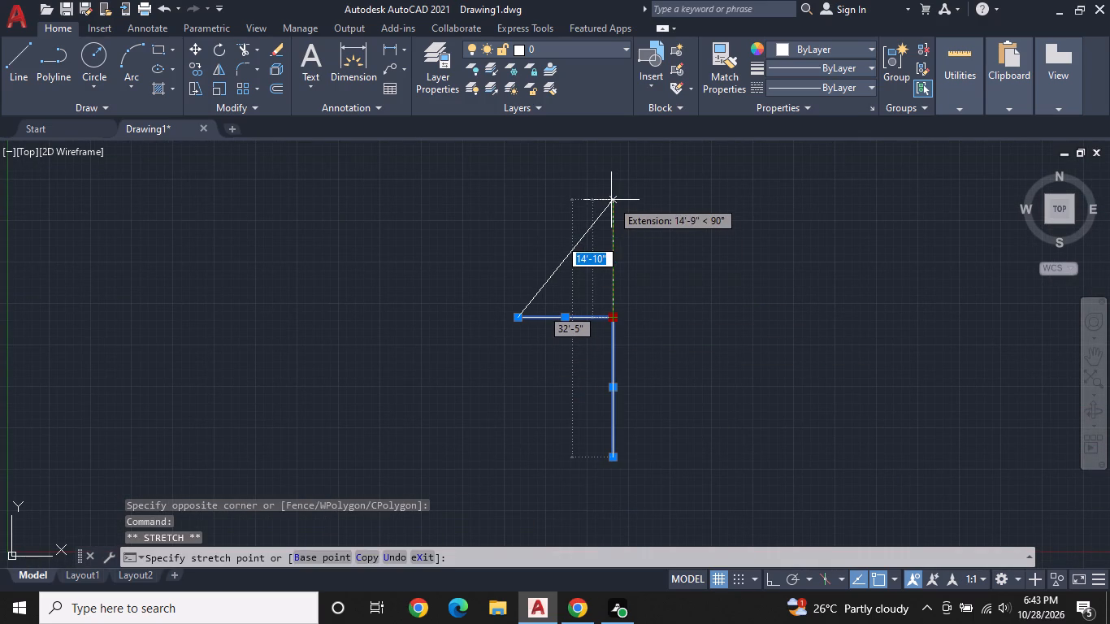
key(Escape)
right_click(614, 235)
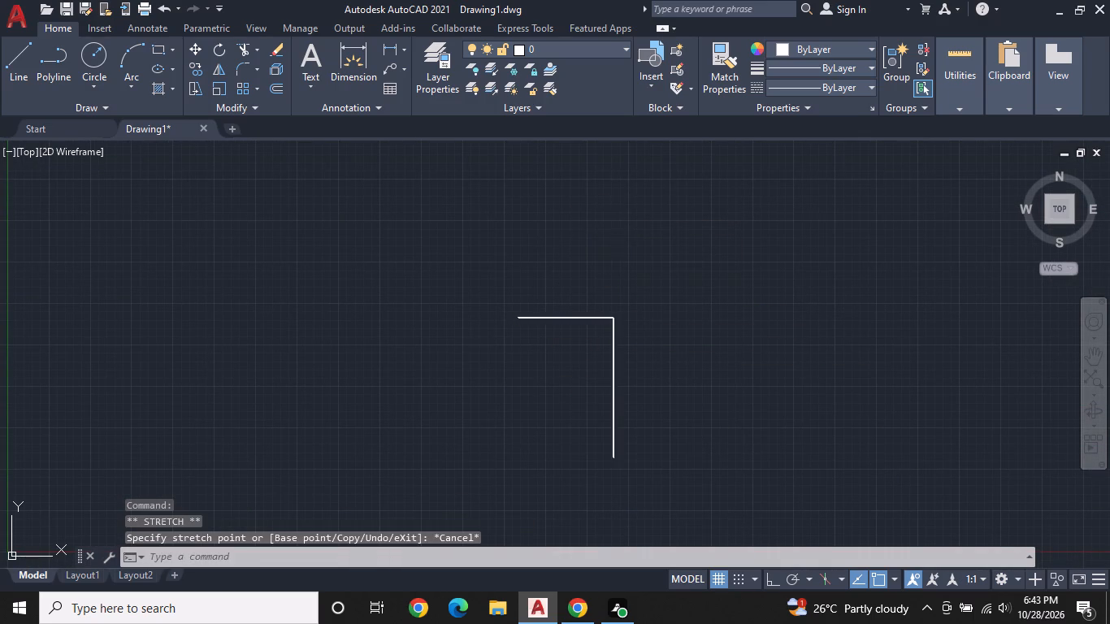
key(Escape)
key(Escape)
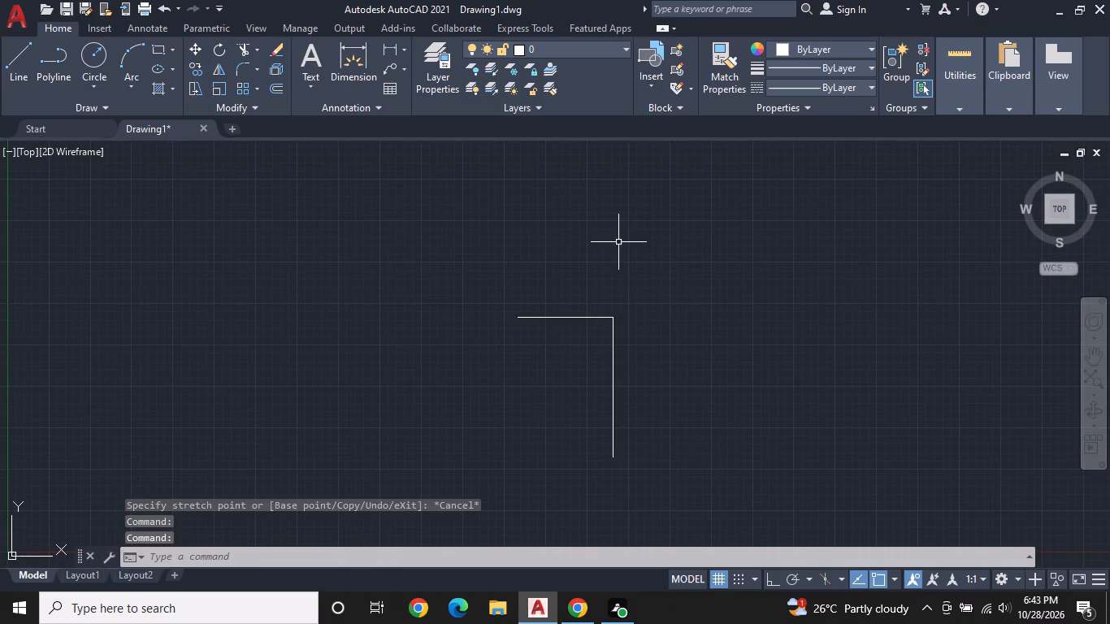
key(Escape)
Move the two joined lines again by their shared corner, well upward and slightly to the left.
click(632, 357)
click(566, 281)
right_click(566, 281)
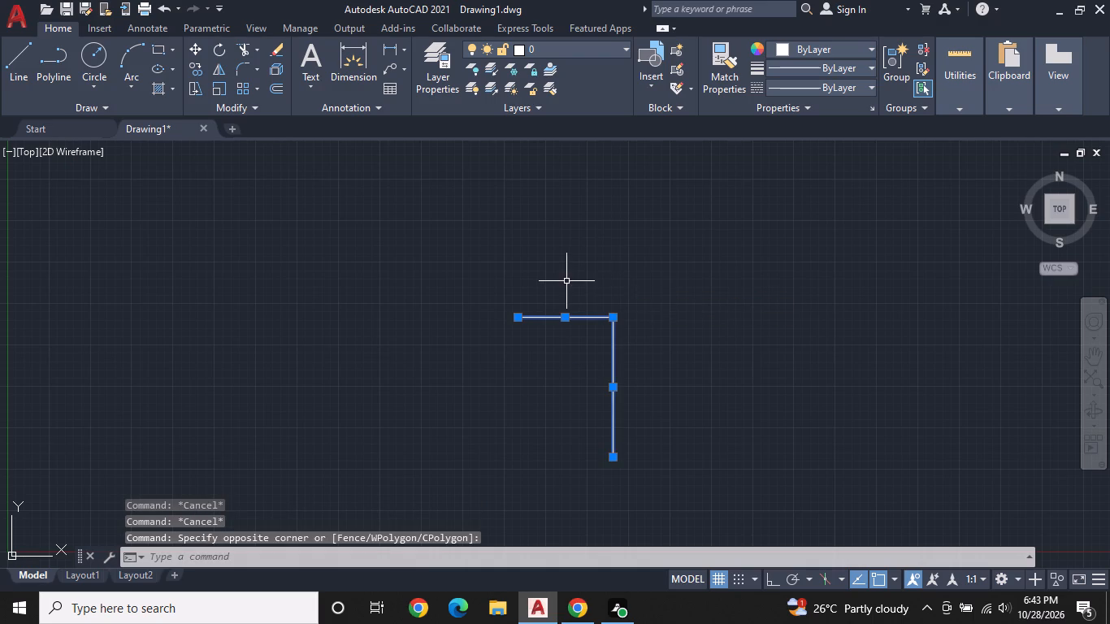
click(619, 338)
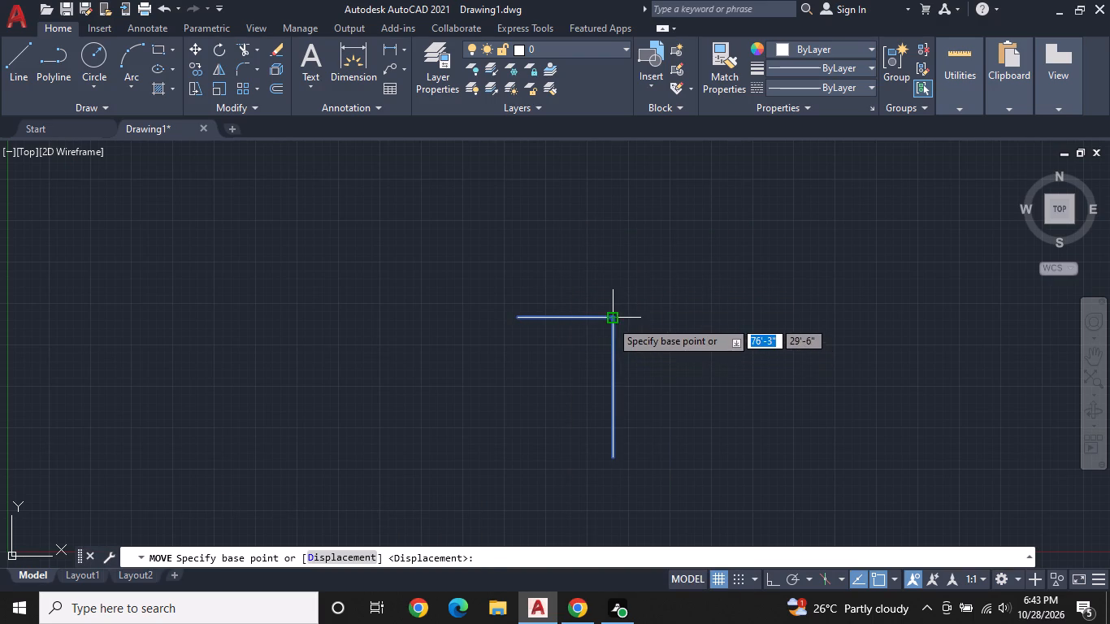
click(610, 320)
middle_drag(582, 160, 585, 240)
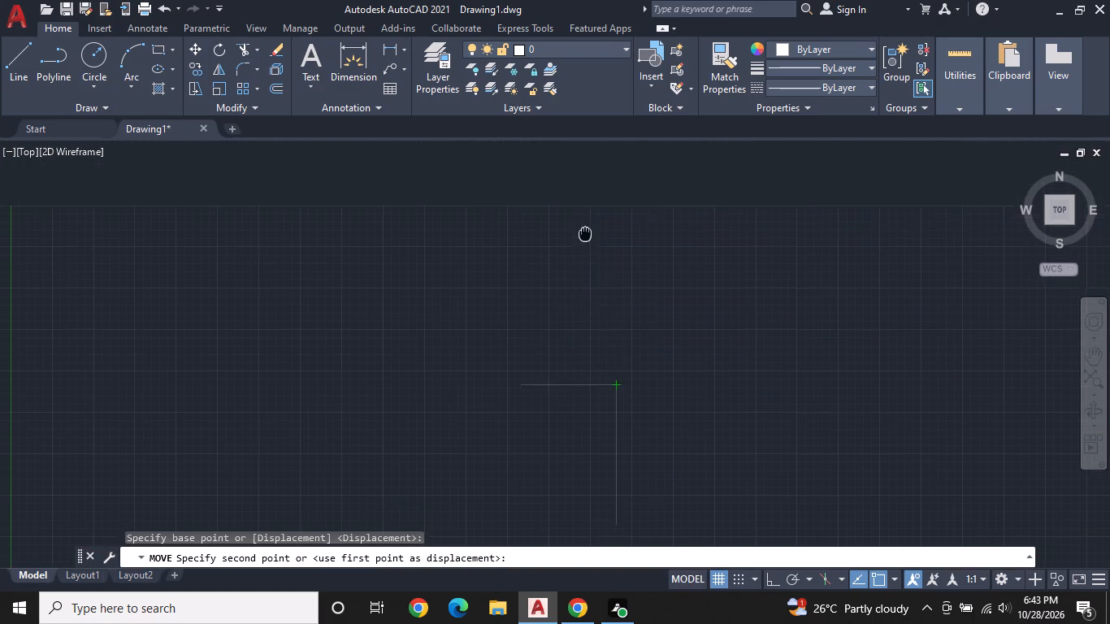
middle_drag(585, 240, 586, 268)
click(540, 188)
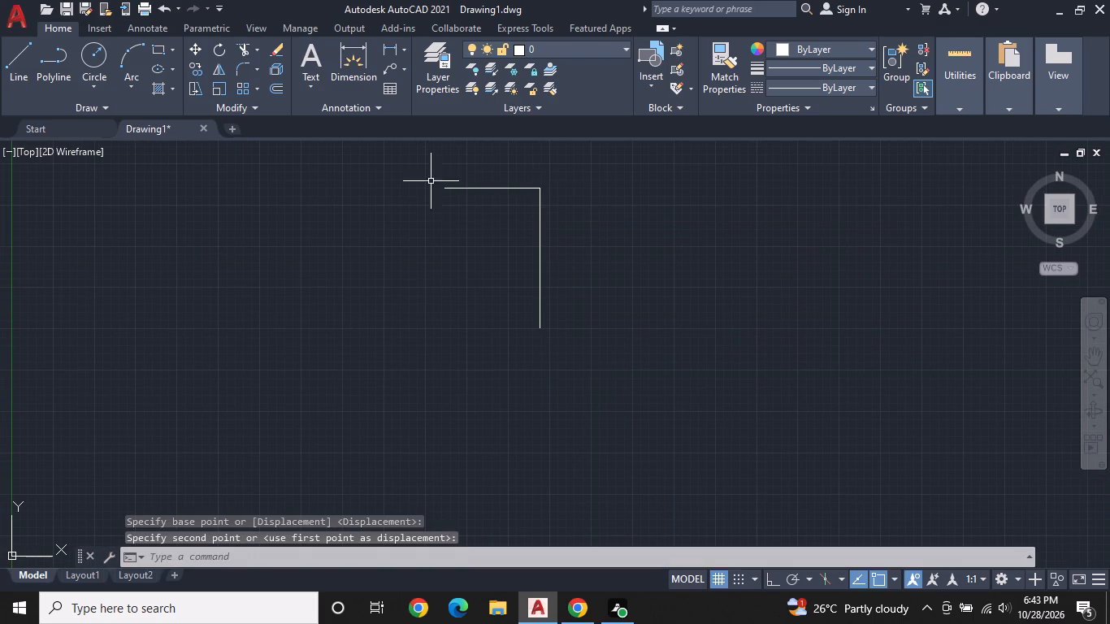
key(Escape)
key(Escape)
Close the rectangle with Ortho on, drawing a 17'7" line down from the horizontal line's left end and a 12' line rightward along the bottom.
scroll(450, 204, up, 1)
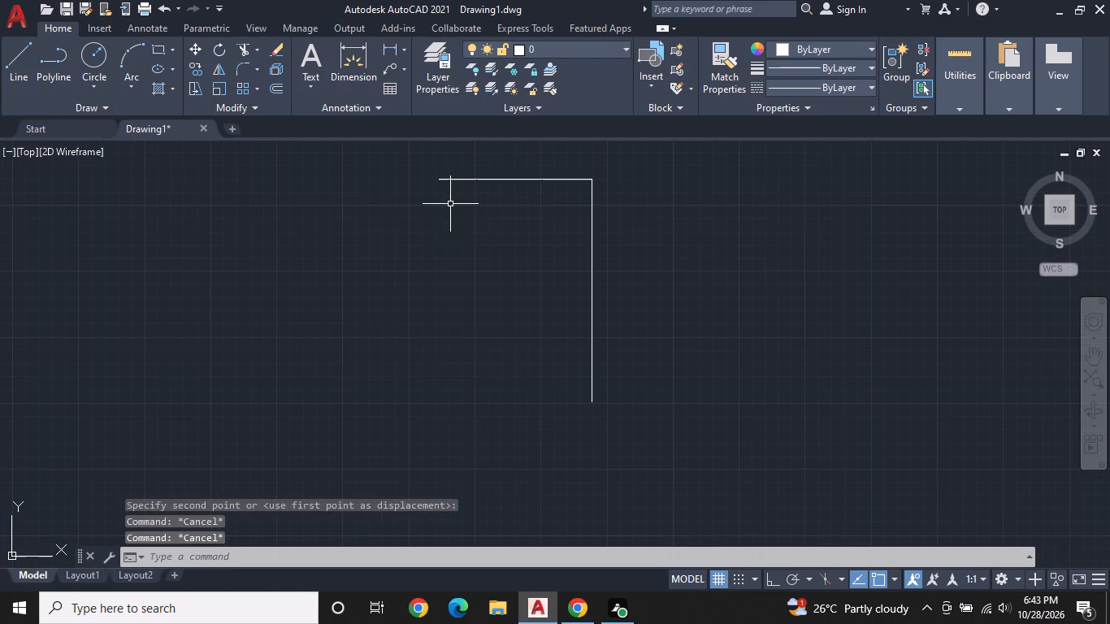
scroll(453, 204, up, 1)
key(l)
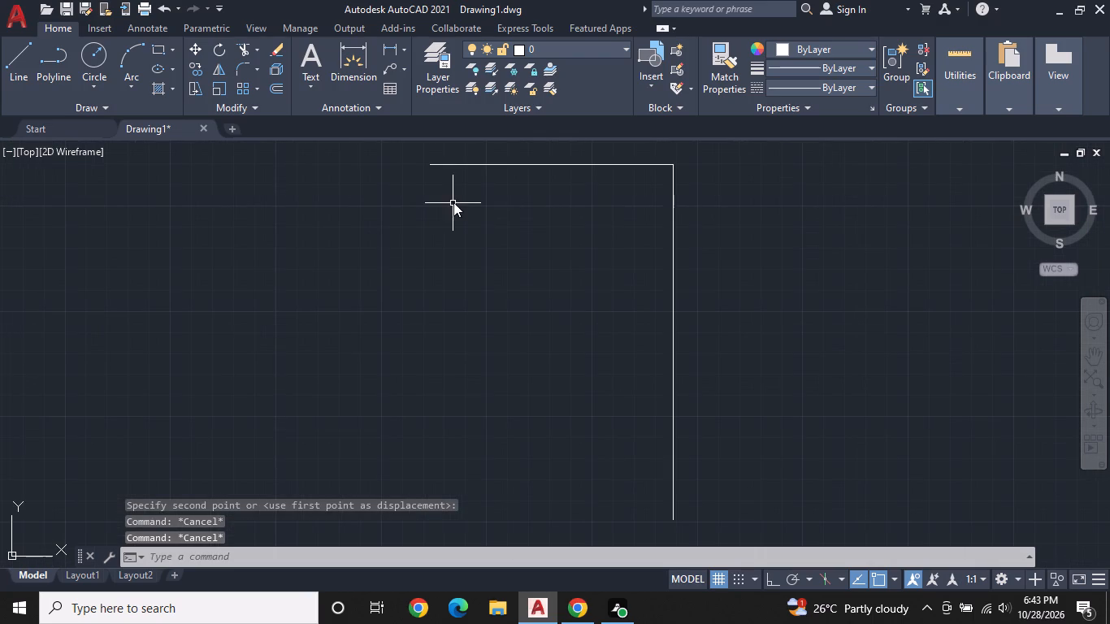
key(space)
click(429, 166)
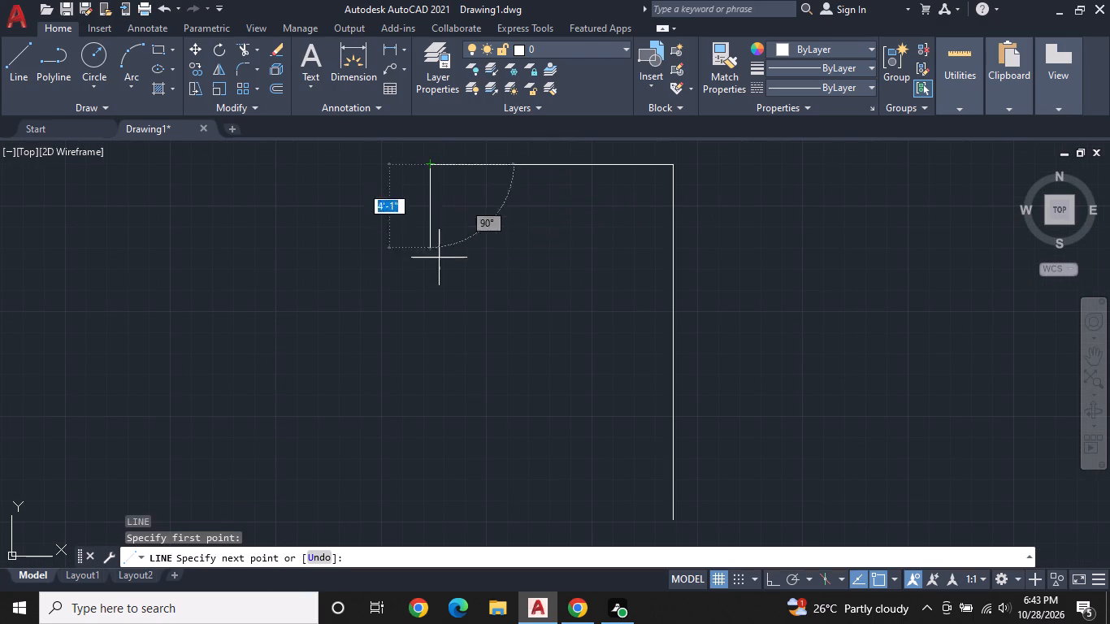
key(F8)
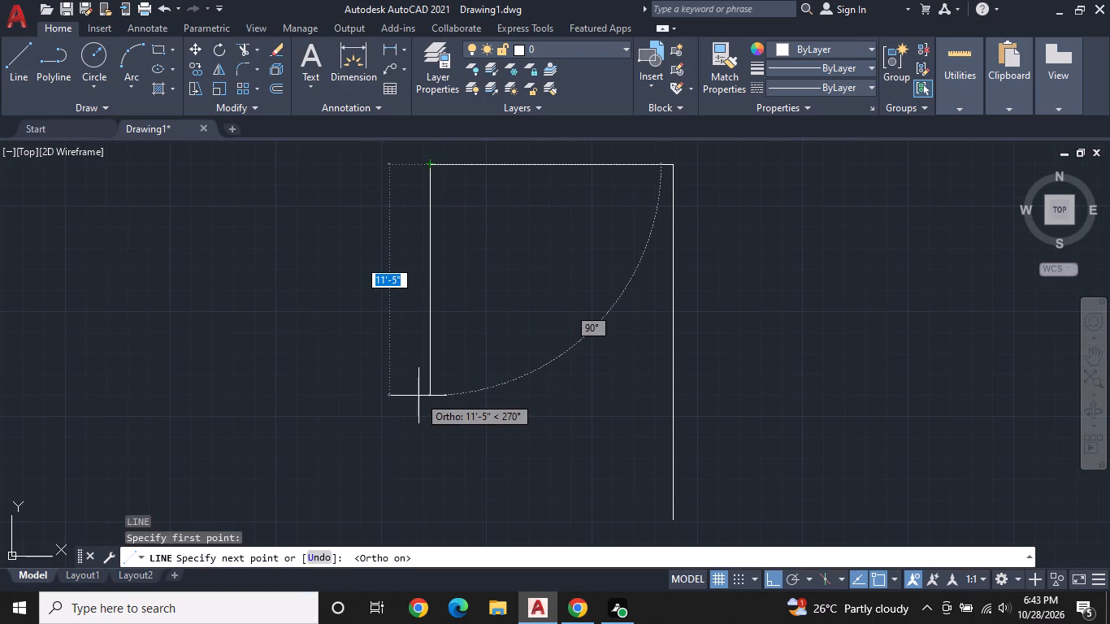
text(17'7")
key(Return)
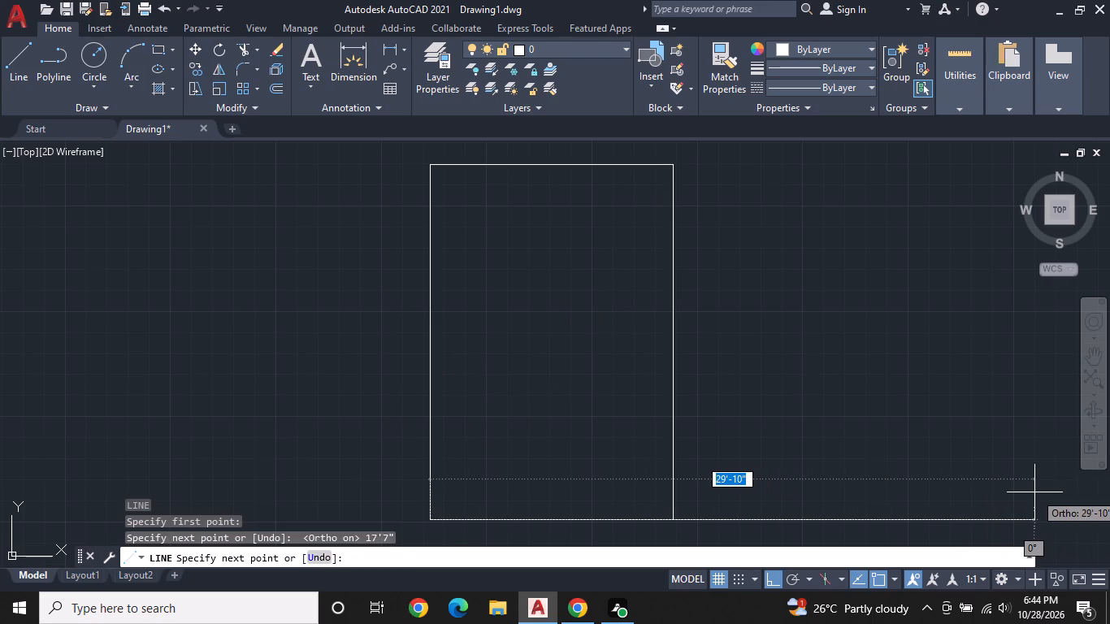
text(12')
key(Return)
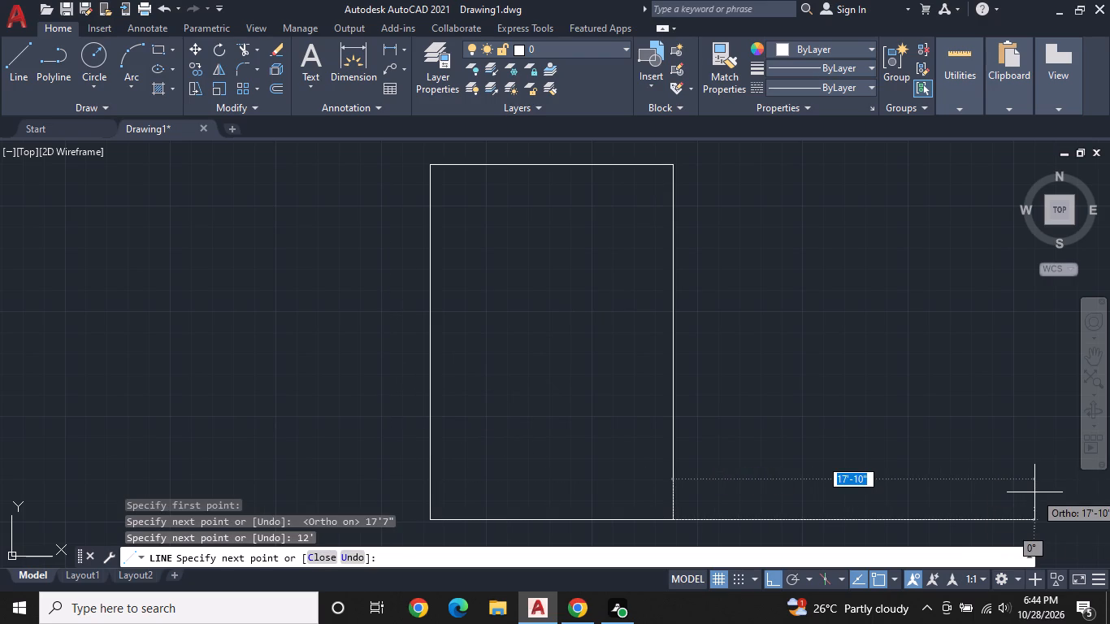
key(Escape)
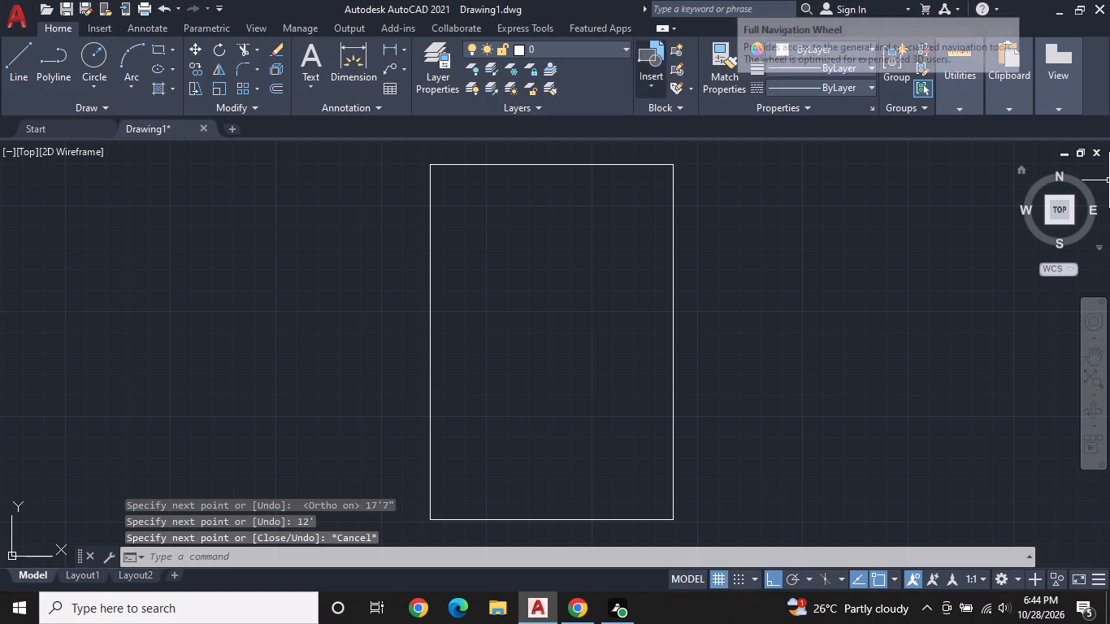
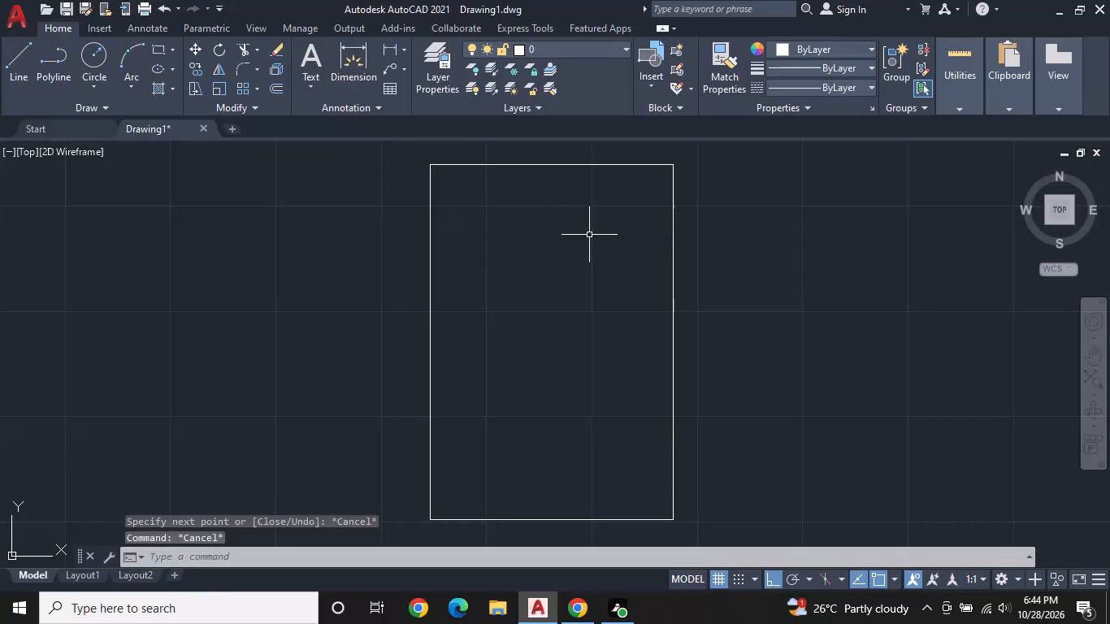
Offset the rectangle's top and left sides 9" outward.
click(280, 92)
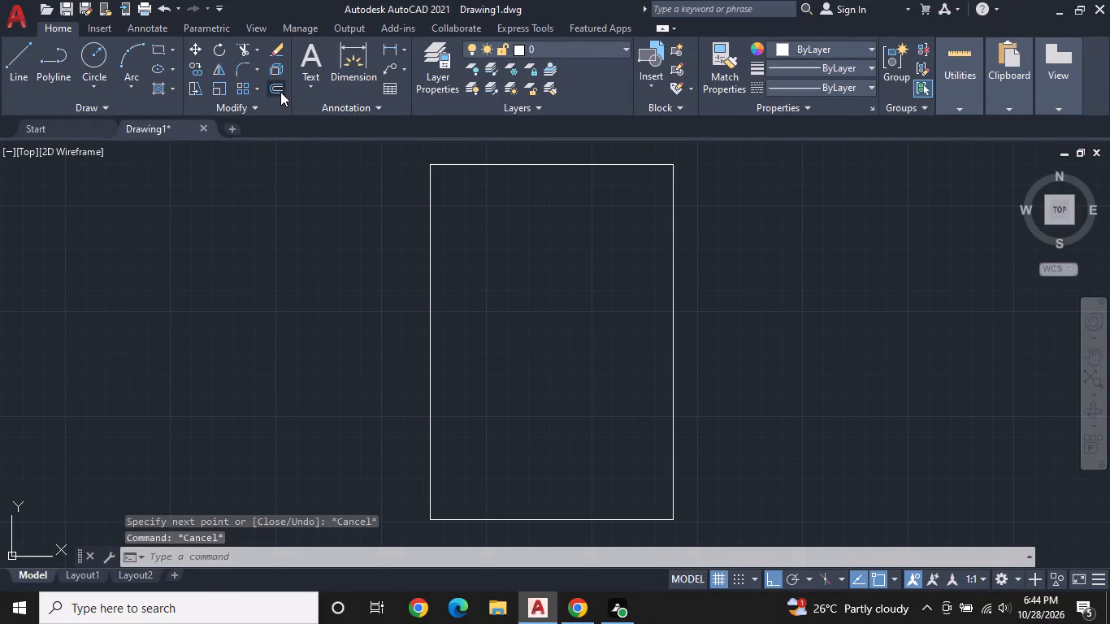
middle_drag(502, 192, 502, 226)
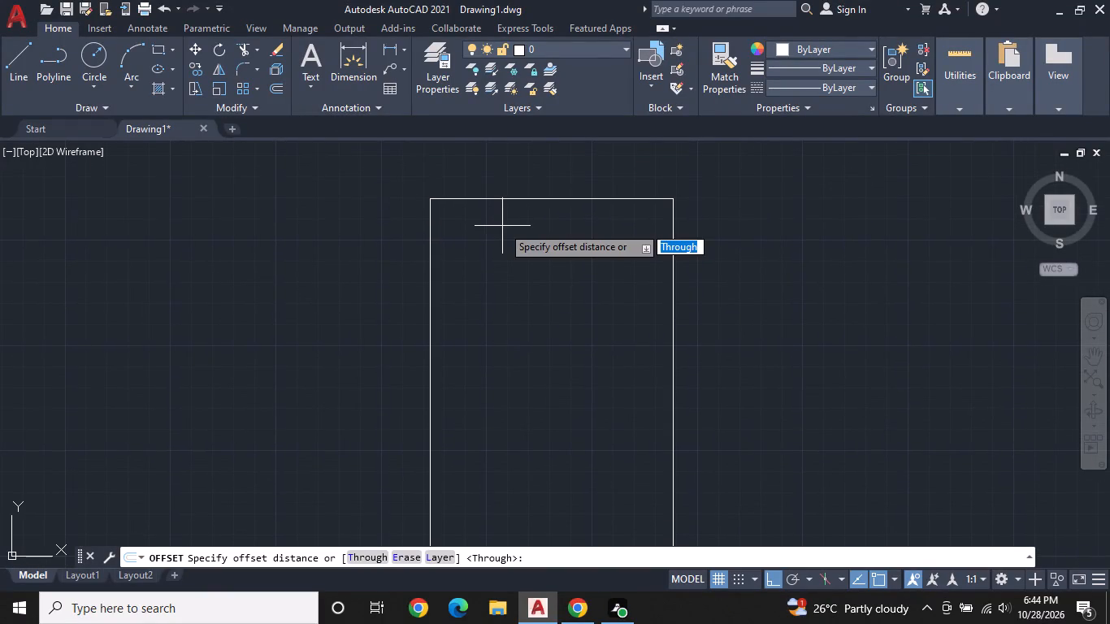
text(9")
key(Return)
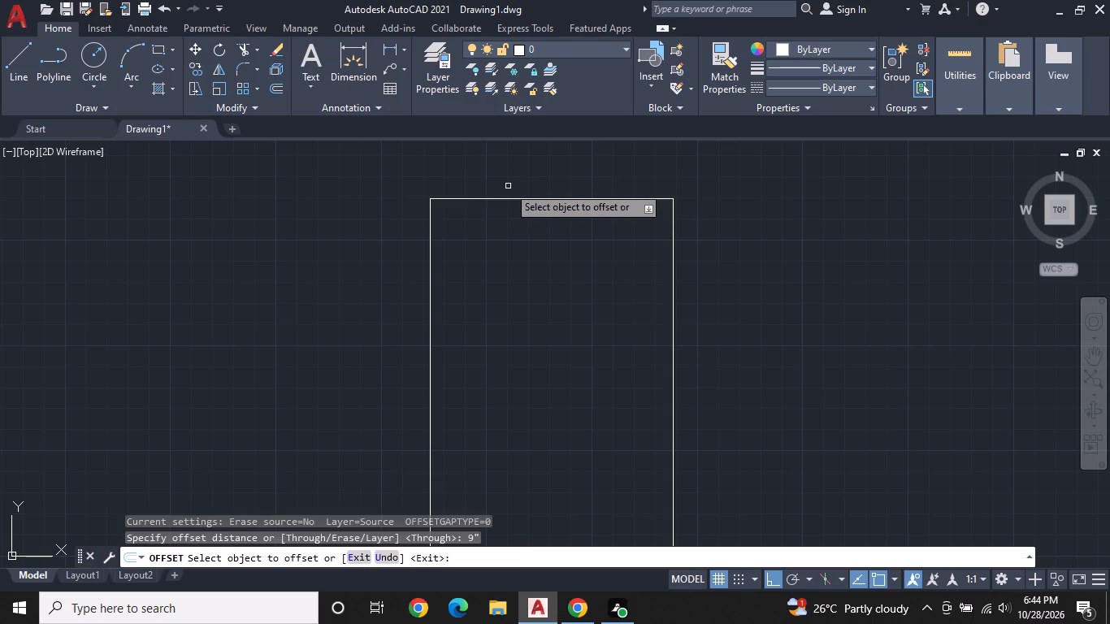
click(512, 197)
click(518, 174)
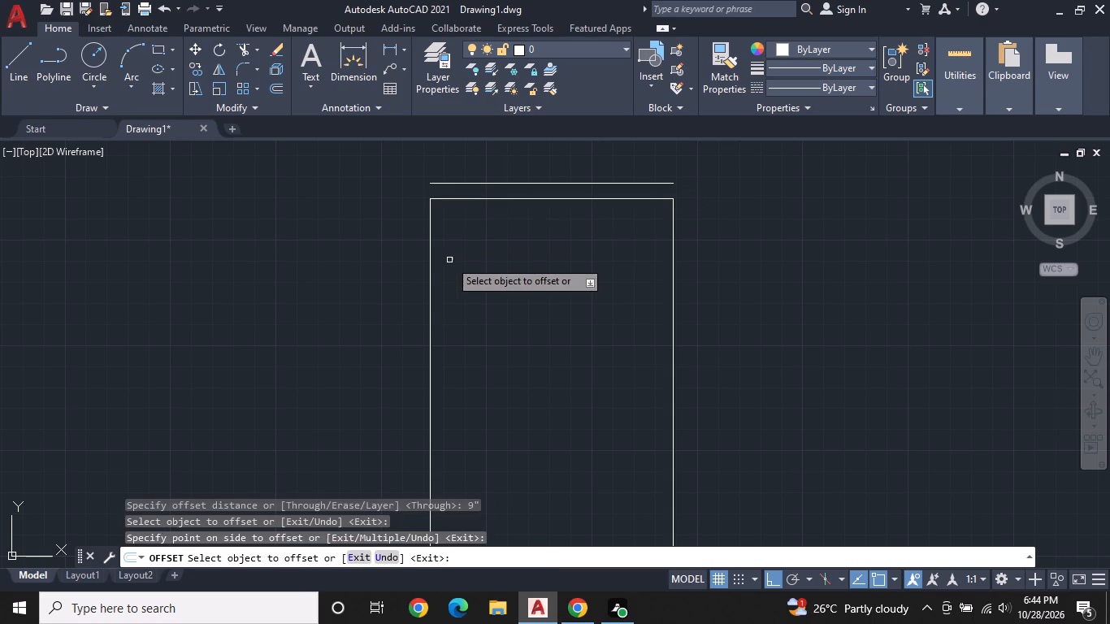
click(432, 276)
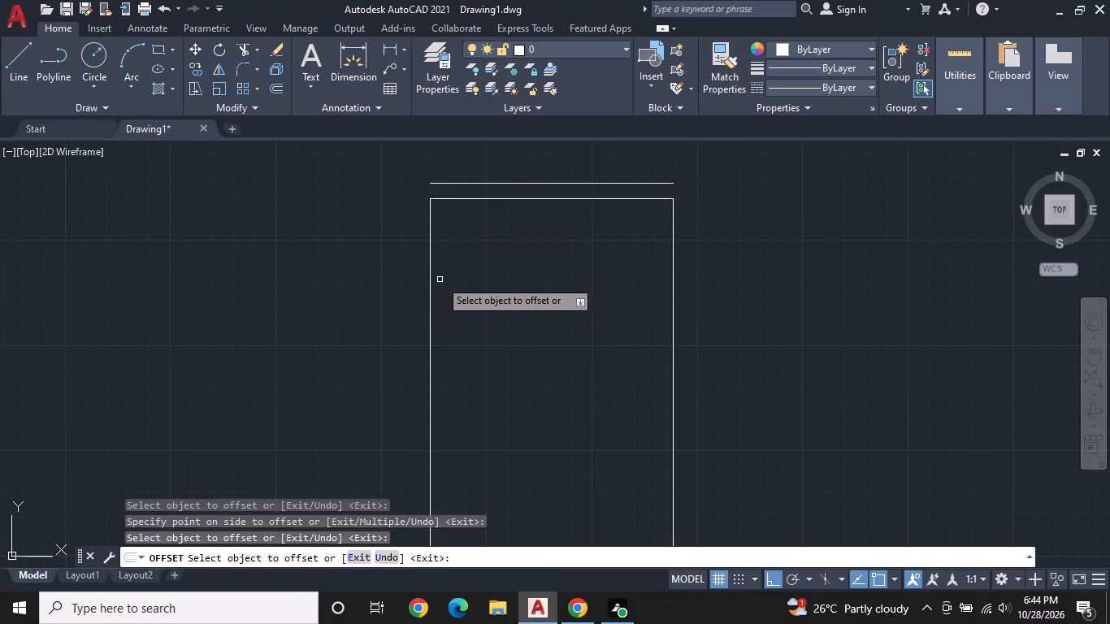
click(430, 284)
click(410, 284)
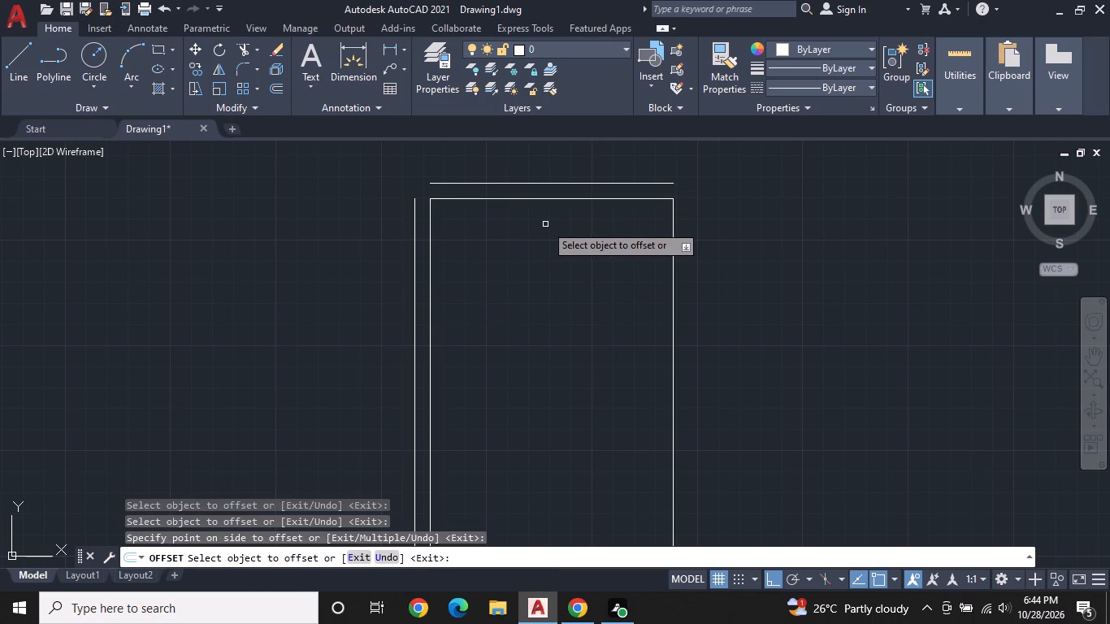
Offset the rectangle's bottom and right sides outward by the same 9" distance.
scroll(546, 223, down, 1)
middle_drag(546, 225, 541, 188)
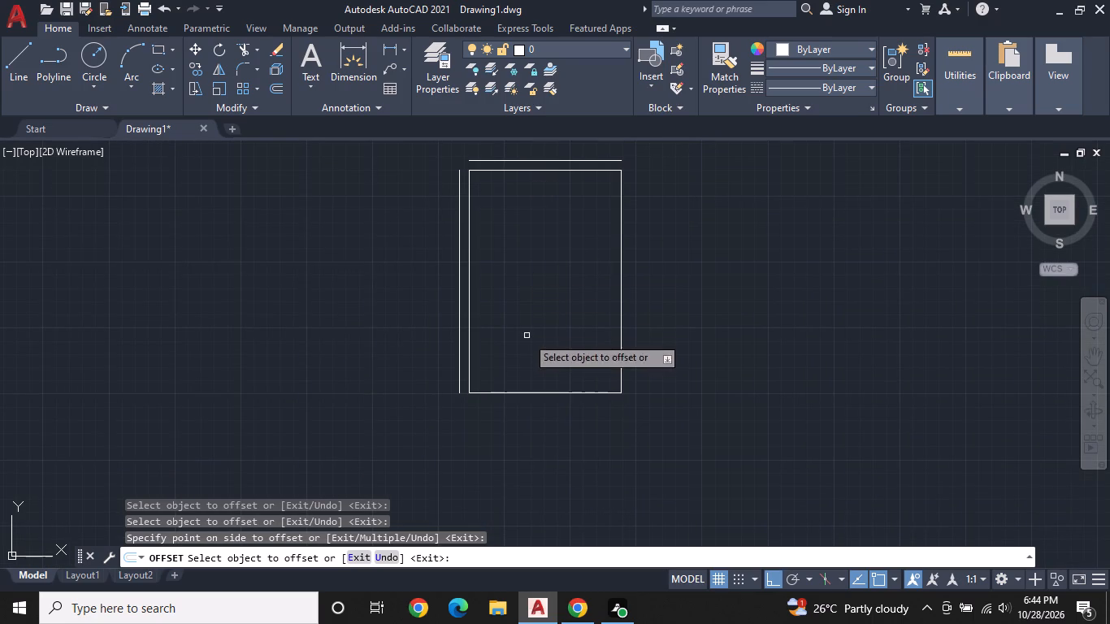
click(531, 393)
click(531, 431)
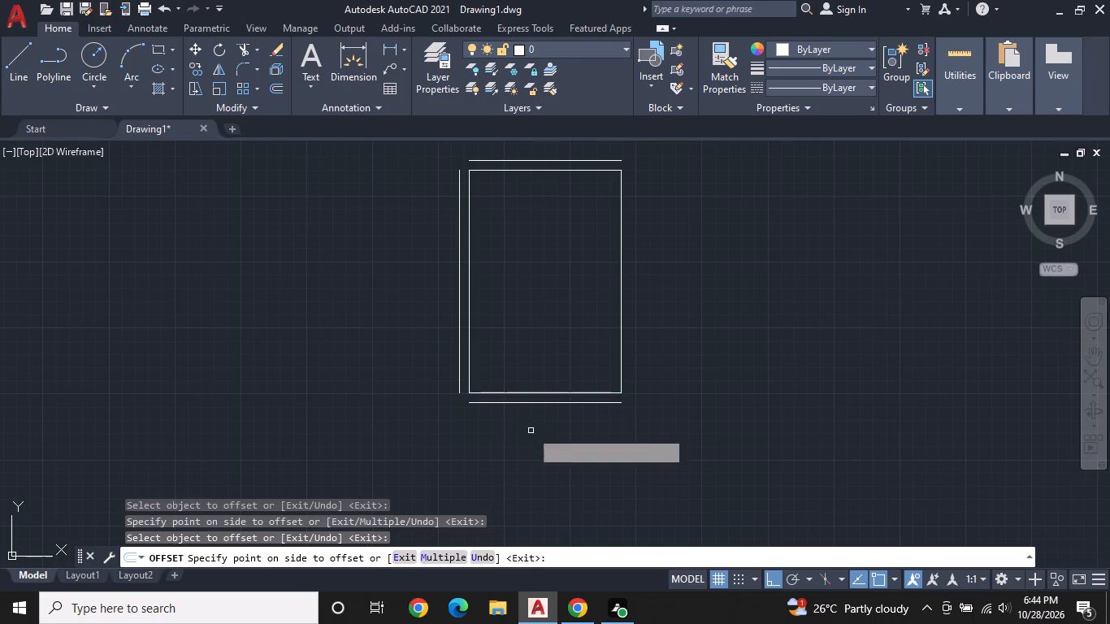
click(619, 264)
click(675, 252)
middle_drag(659, 227, 647, 246)
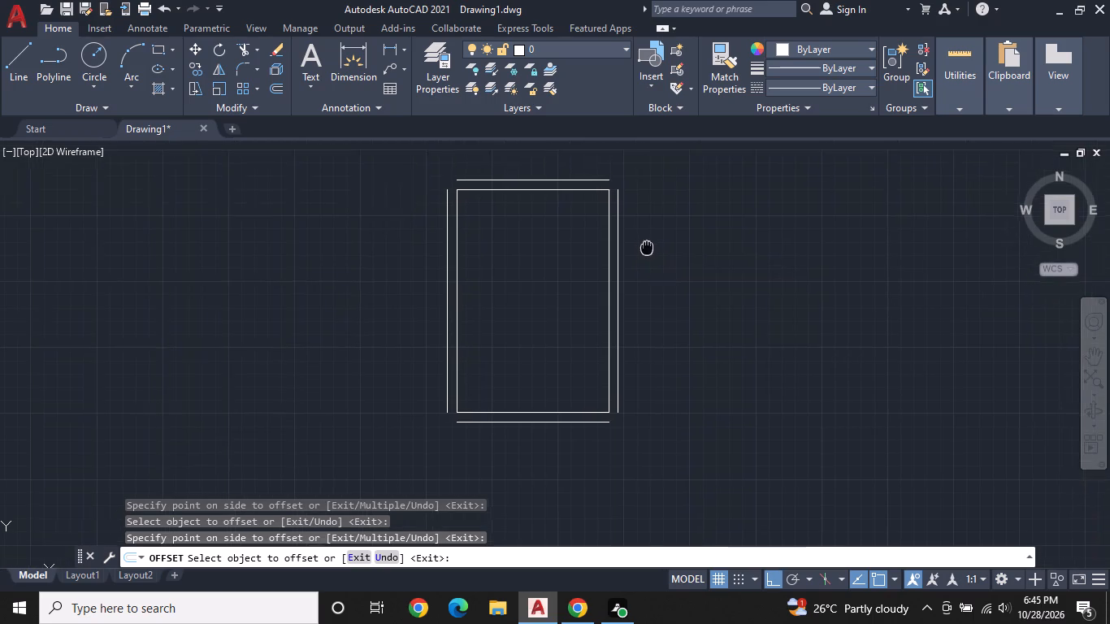
middle_drag(647, 246, 589, 268)
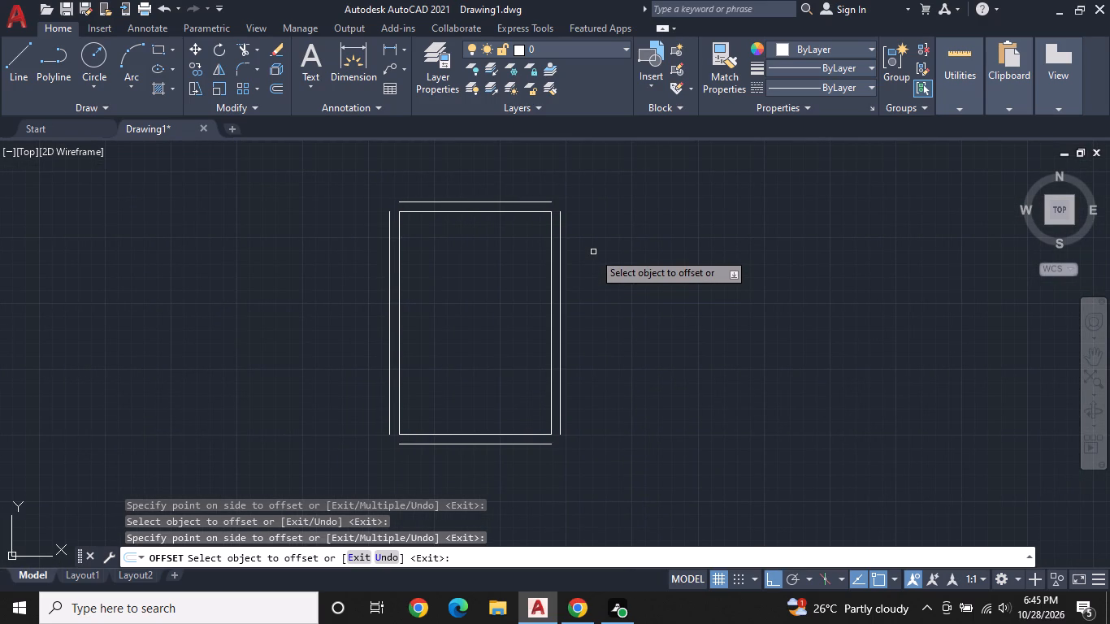
middle_drag(593, 254, 599, 232)
key(Escape)
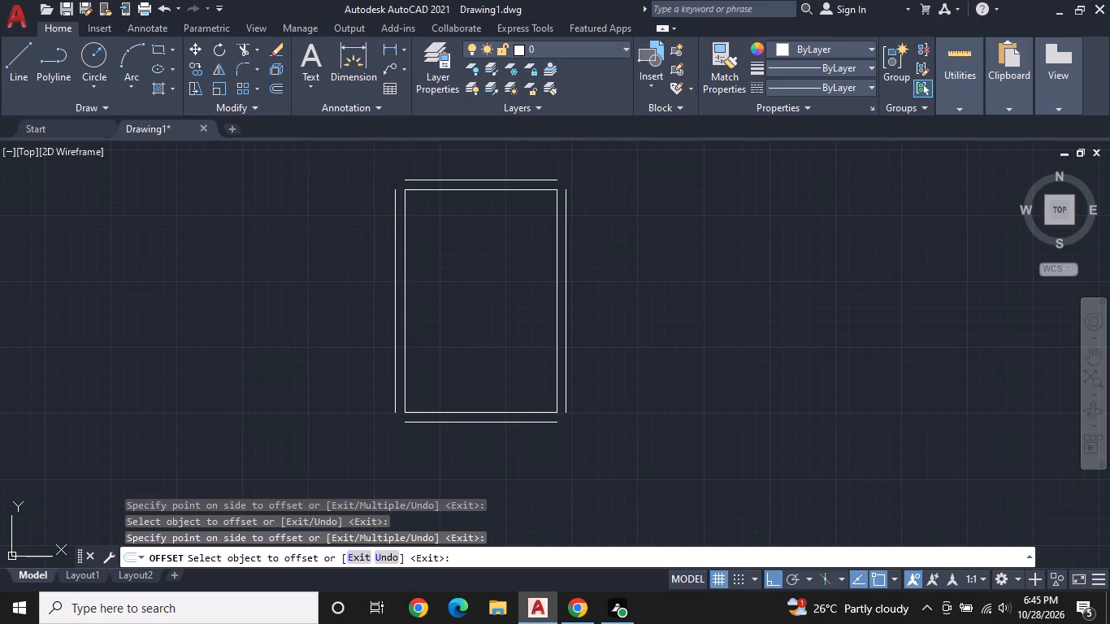
Draw an adjoining room from the top end of the right offset line: 11' rightward, 13'1" down, and back left to that offset line.
text(L)
key(space)
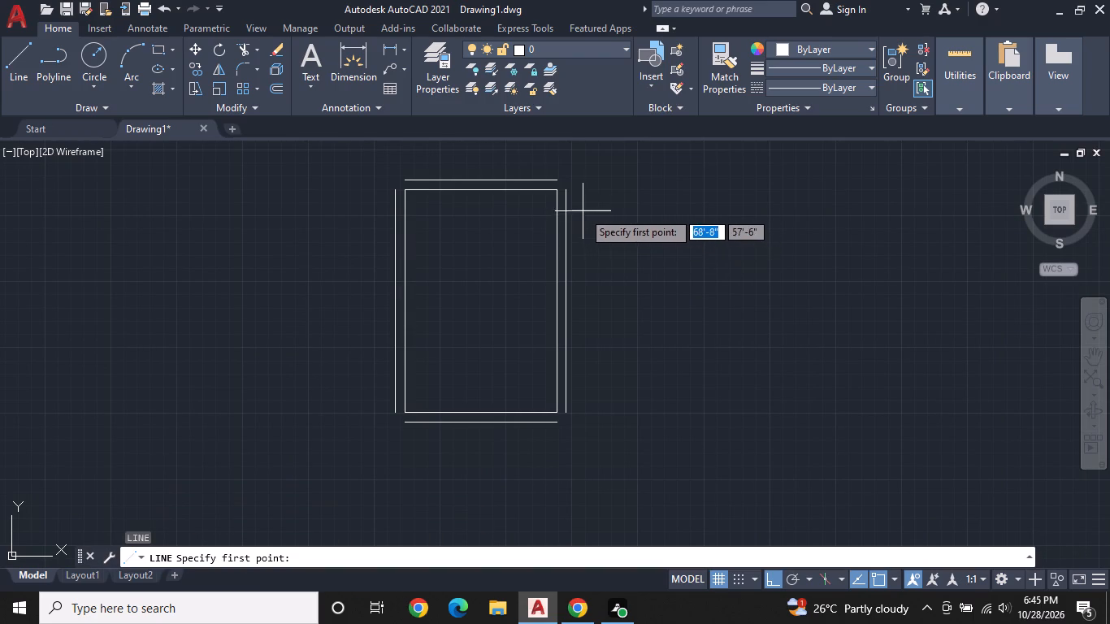
click(570, 193)
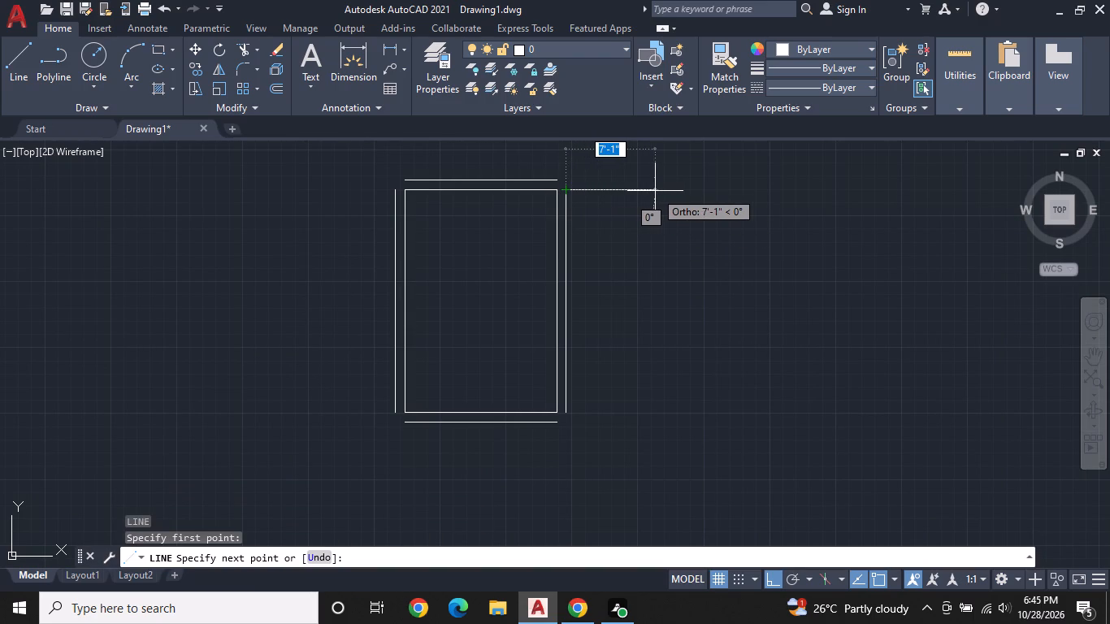
text(11')
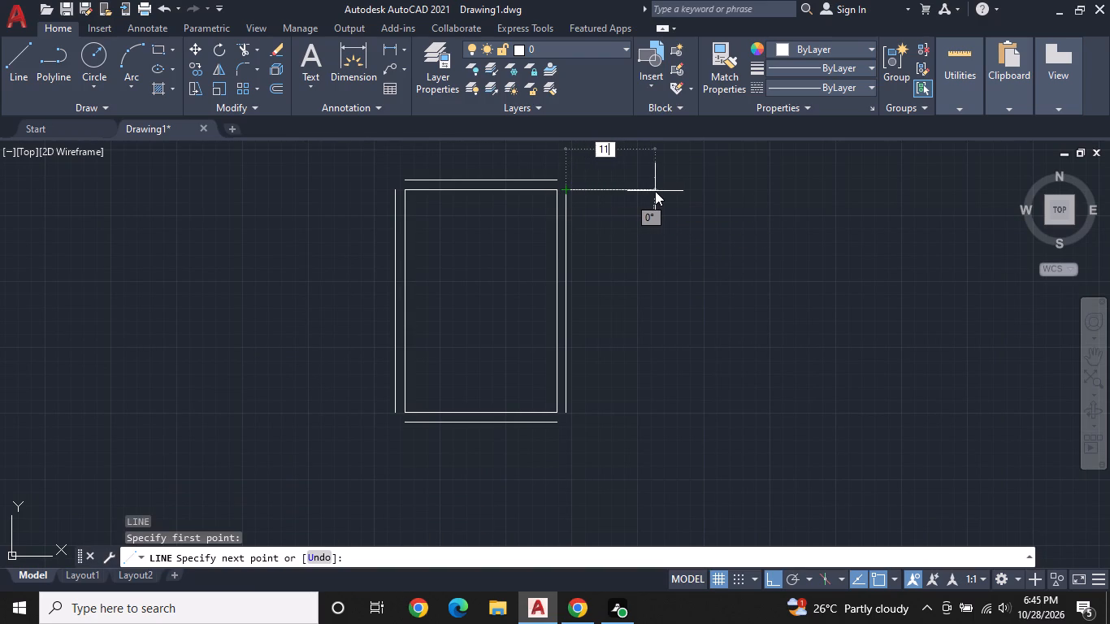
key(Return)
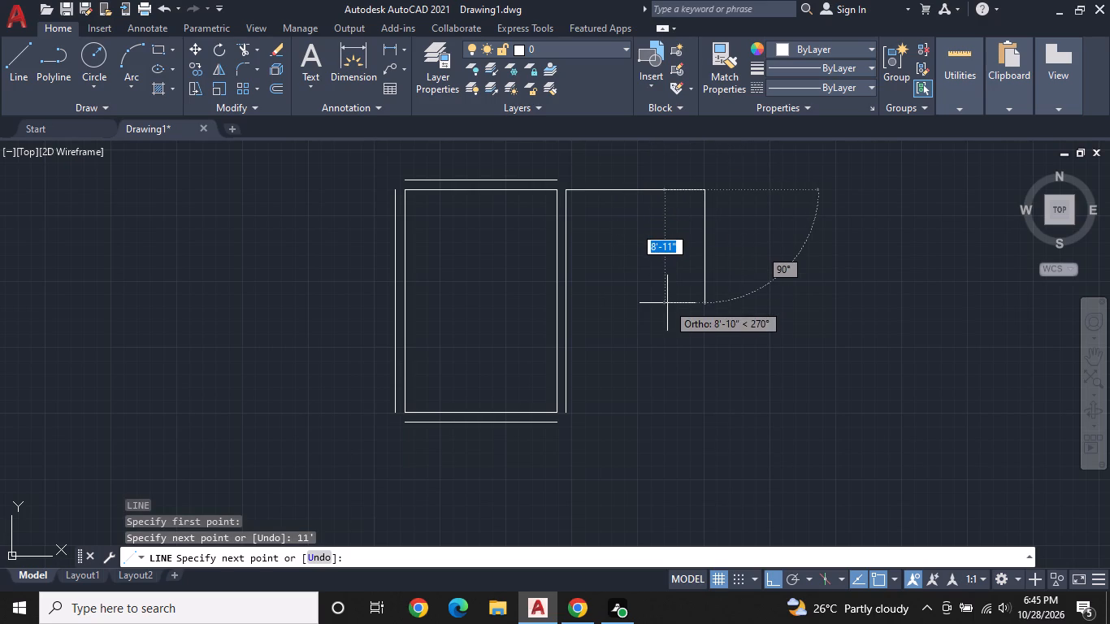
text(12)
key(BackSpace)
text(3')
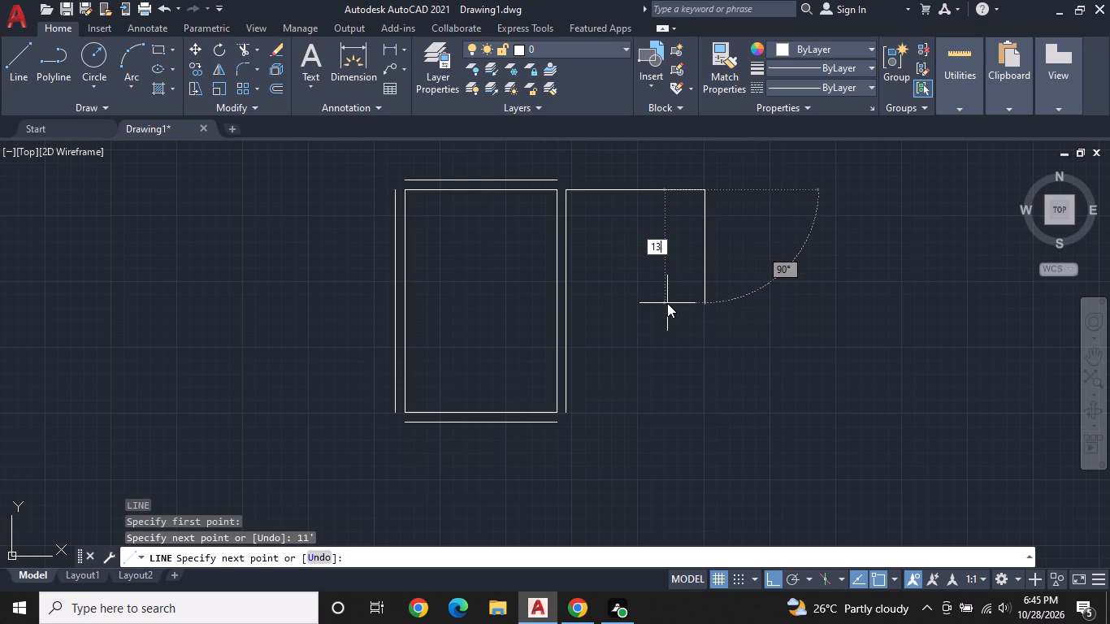
key(1)
key(shift+quotedbl)
key(Return)
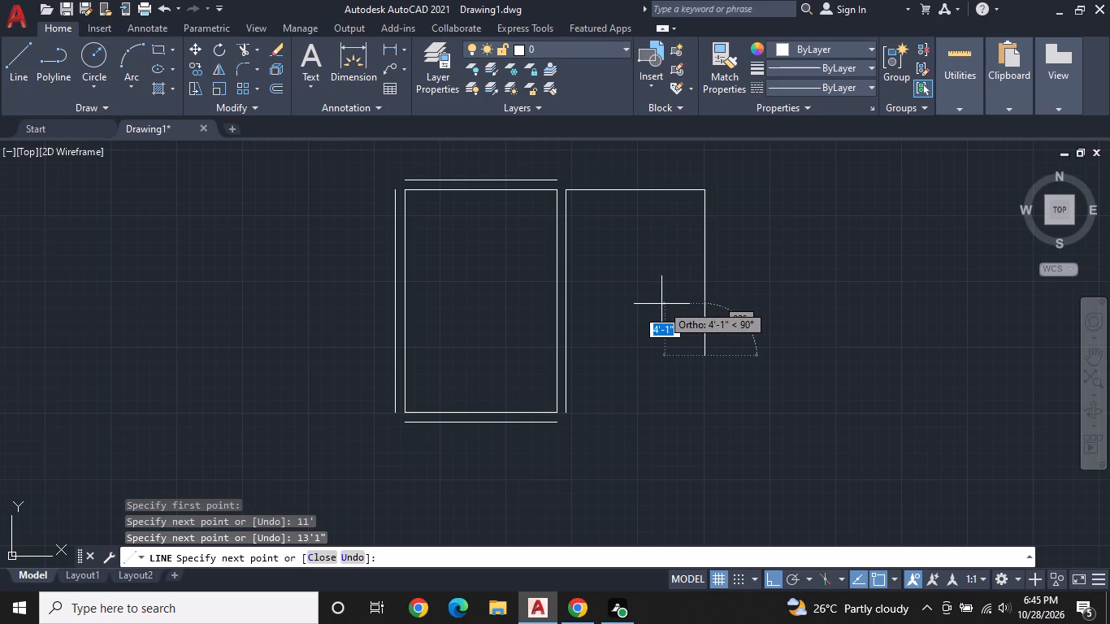
click(569, 356)
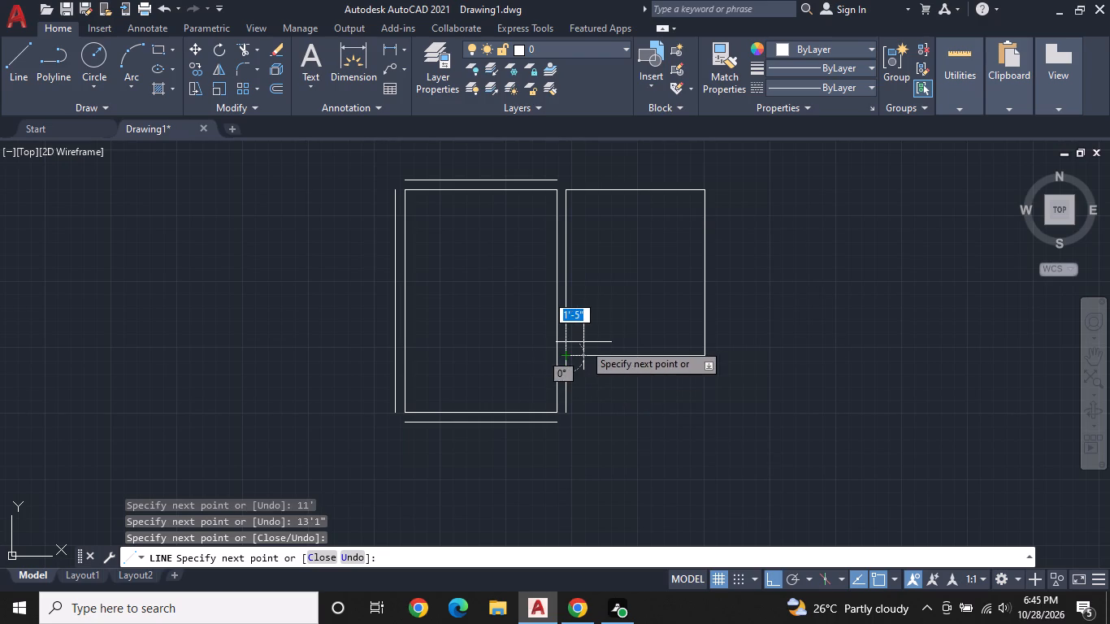
key(space)
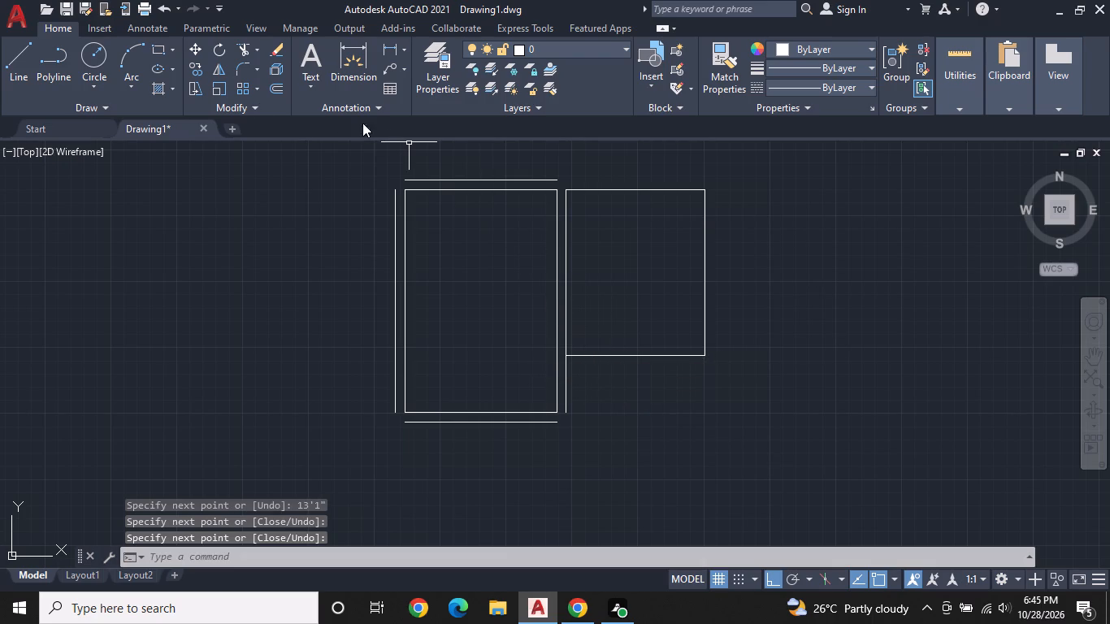
Offset the top line of the 11' by 13'1" room 9" upward.
click(273, 89)
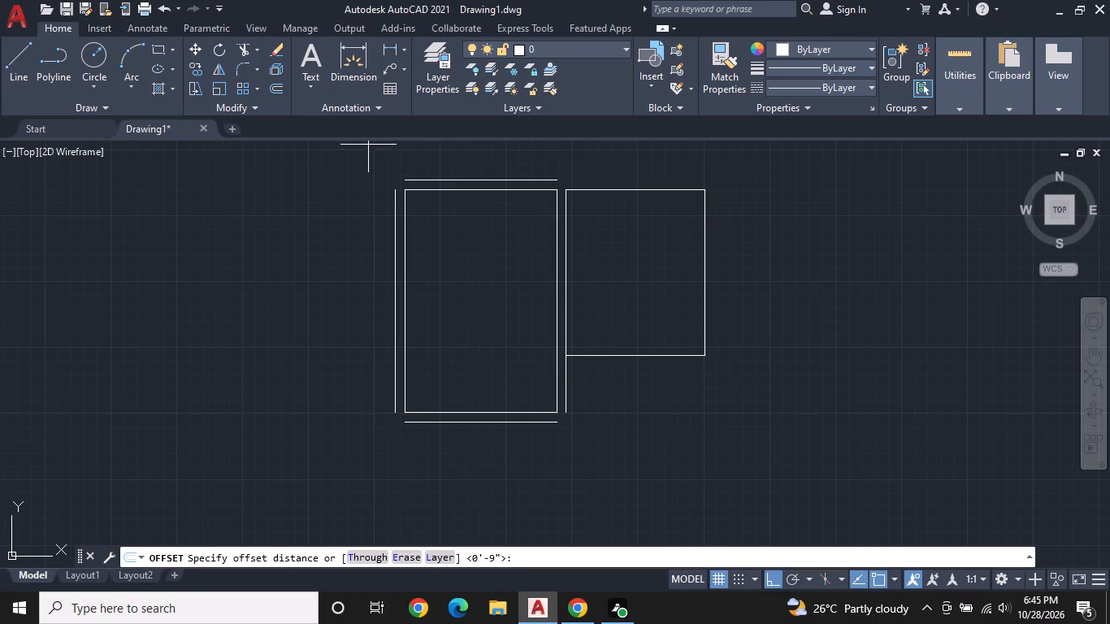
key(space)
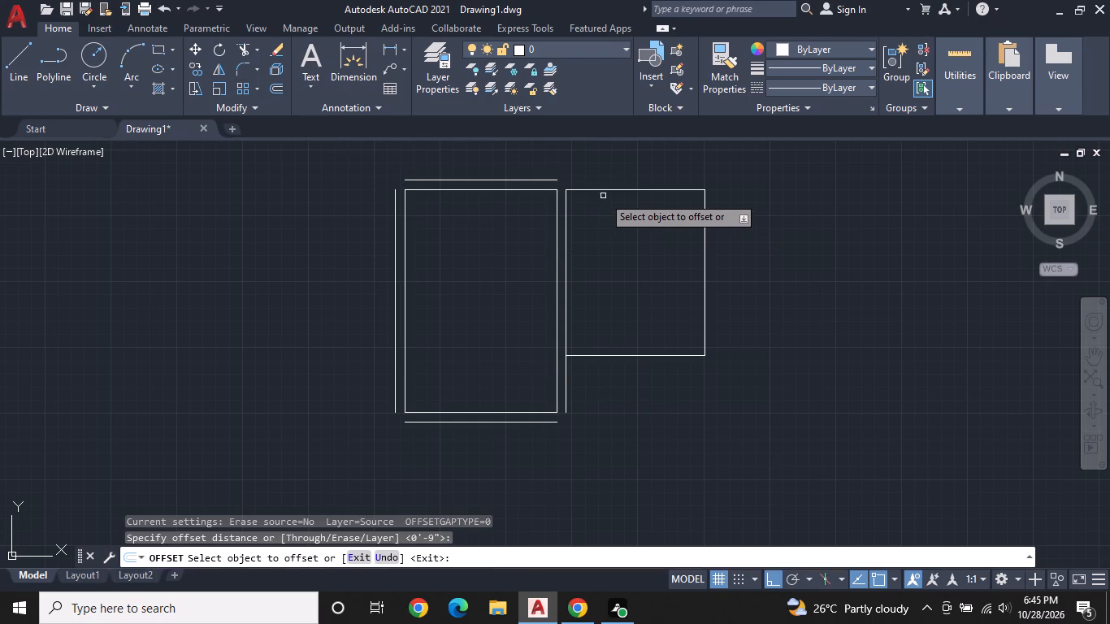
click(604, 189)
click(618, 180)
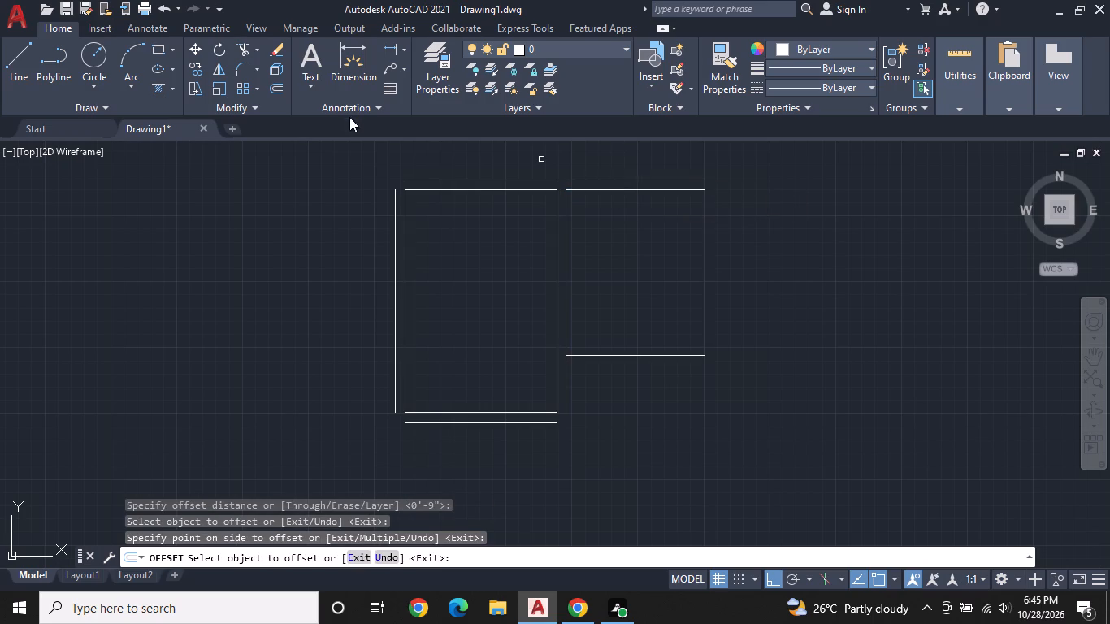
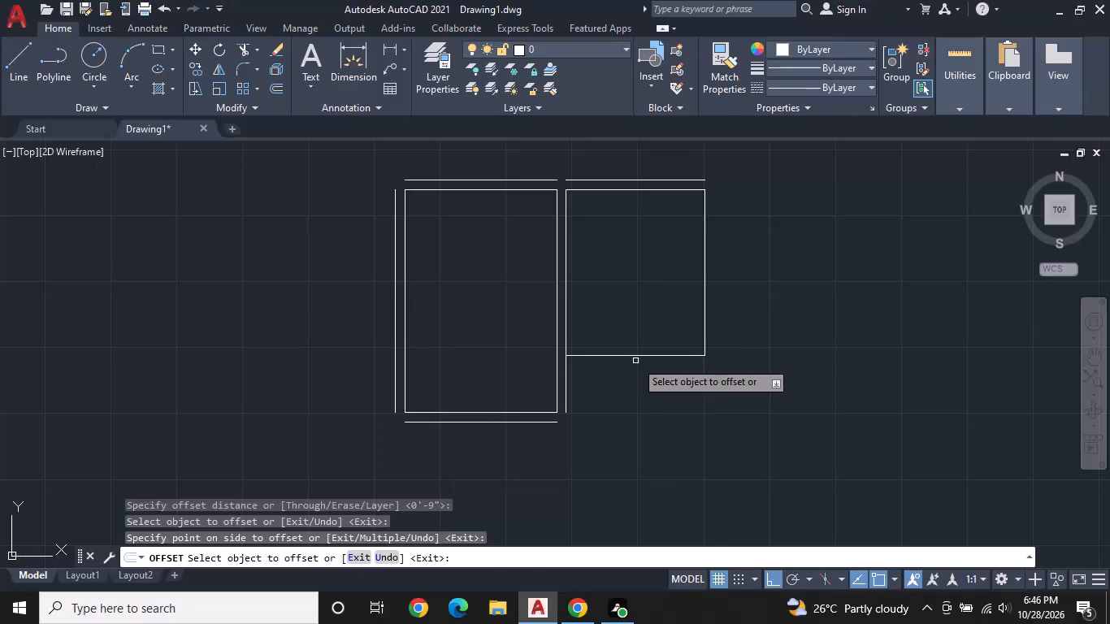
Offset the bottom and right lines of the 11' by 13'1" room 9" outward.
click(635, 355)
click(640, 402)
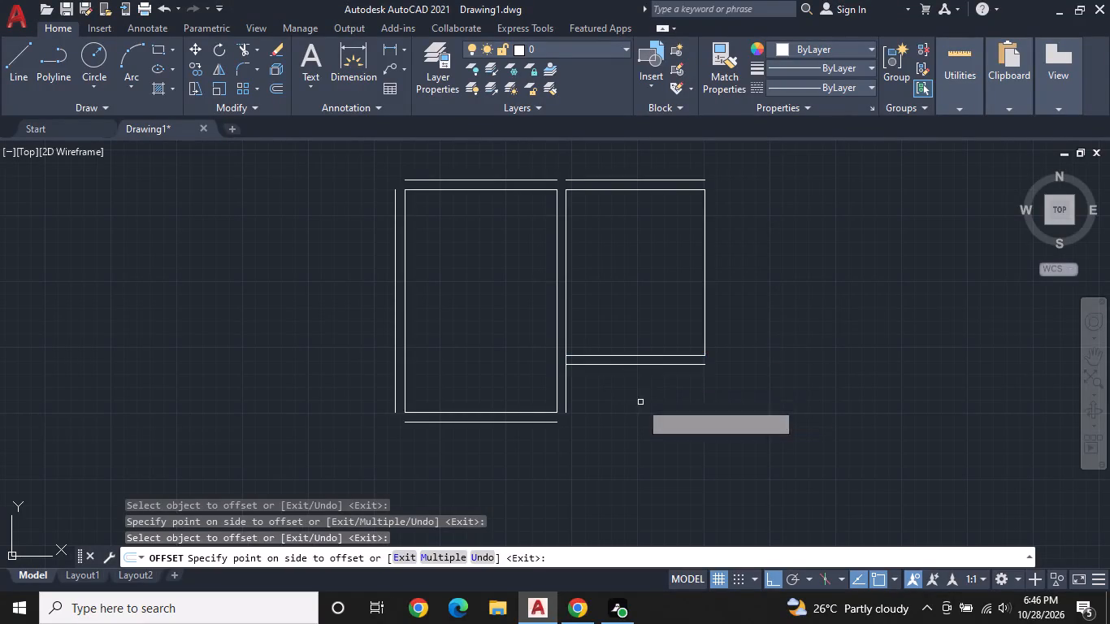
click(705, 312)
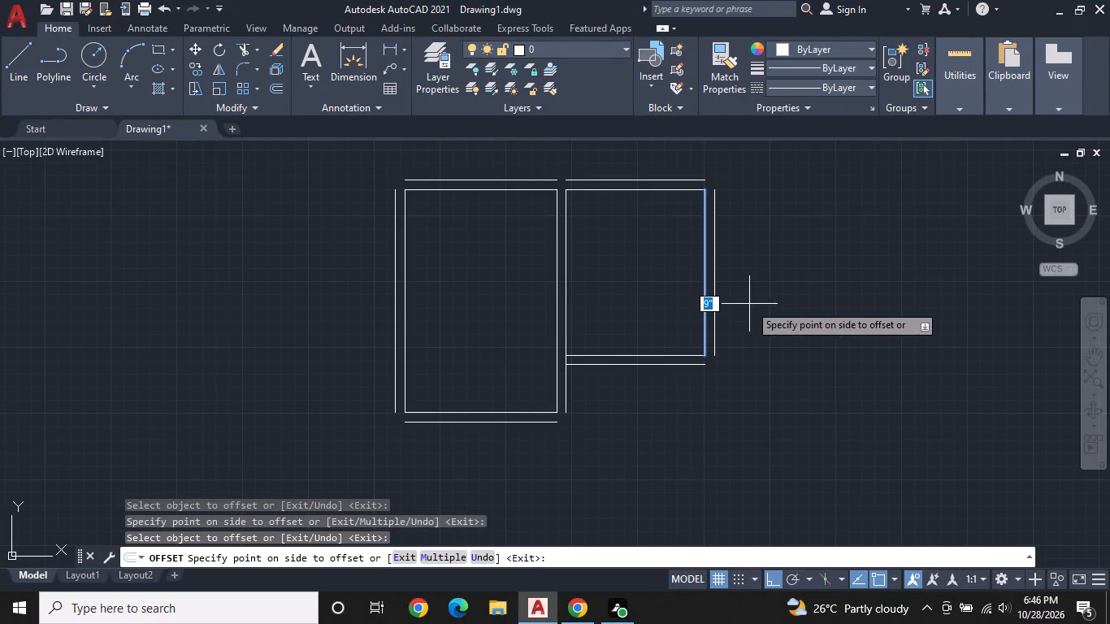
click(749, 304)
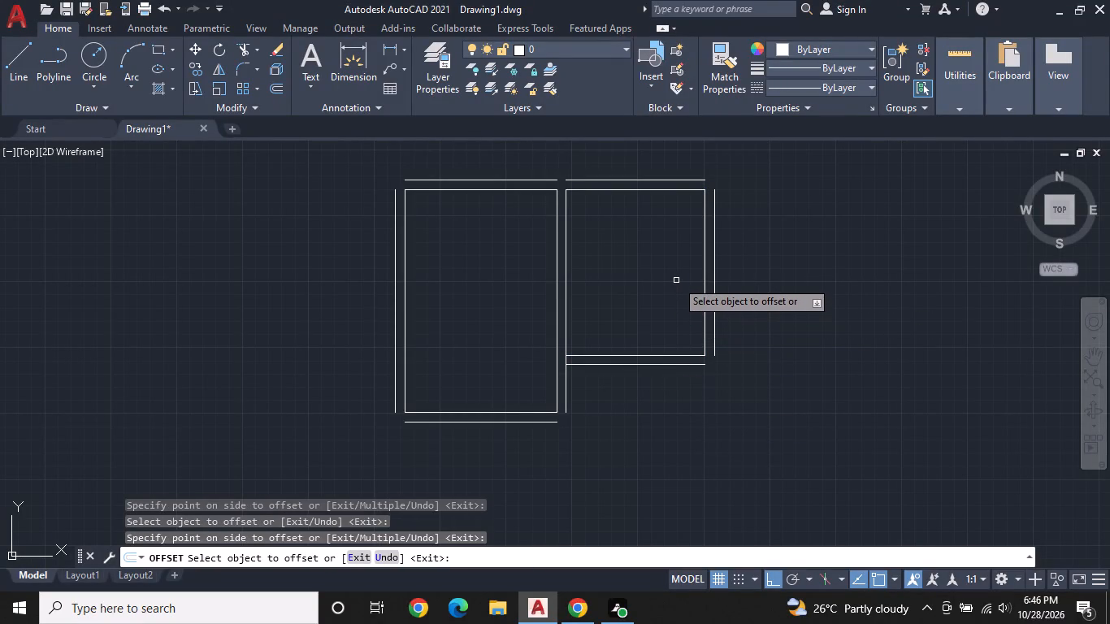
middle_drag(675, 280, 614, 314)
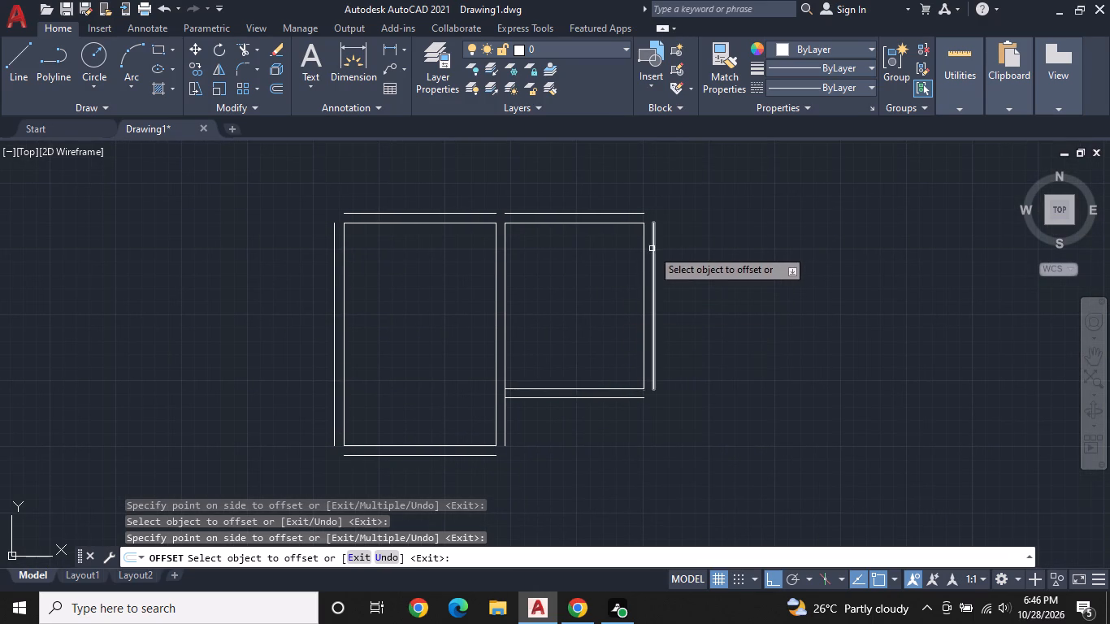
key(Escape)
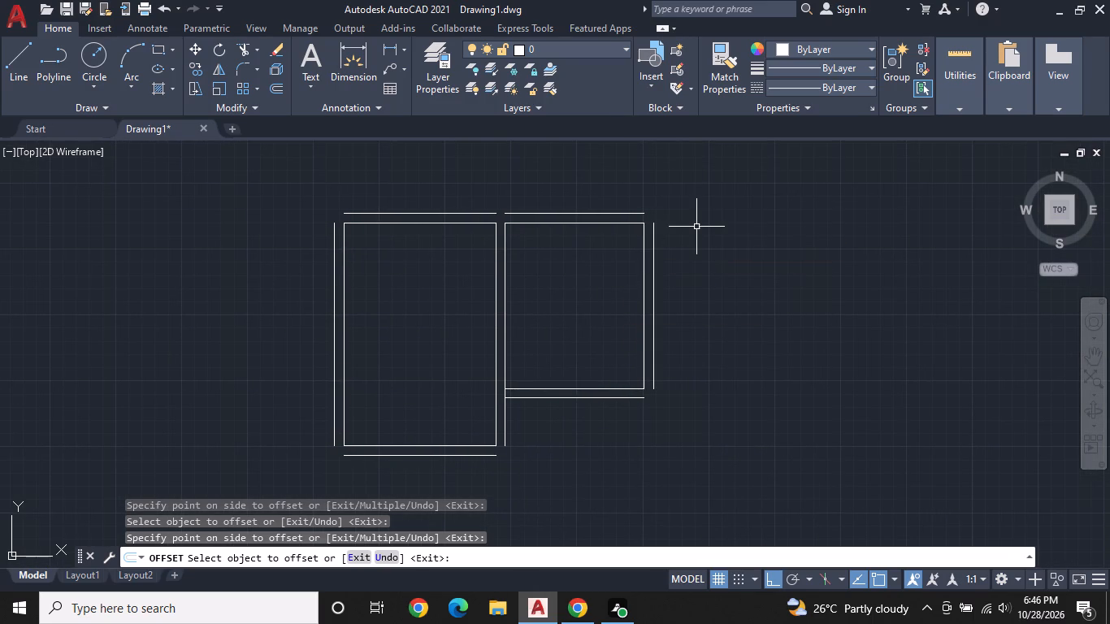
Draw a third room from the top end of the right offset line: 5' rightward, 9' down, and back left to that offset line.
text(L)
key(space)
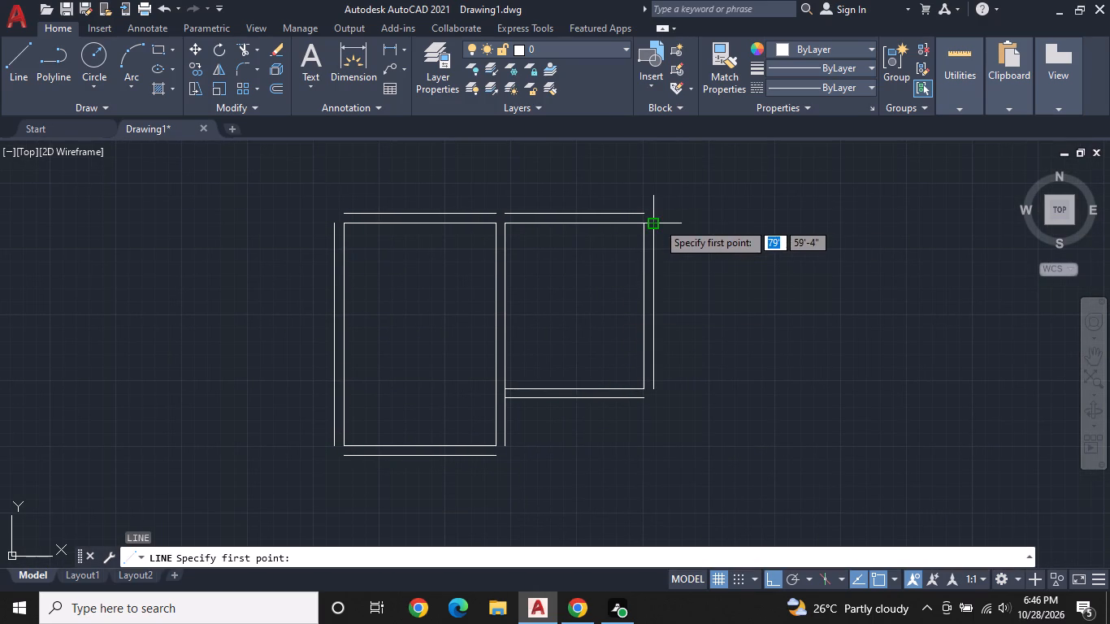
click(657, 222)
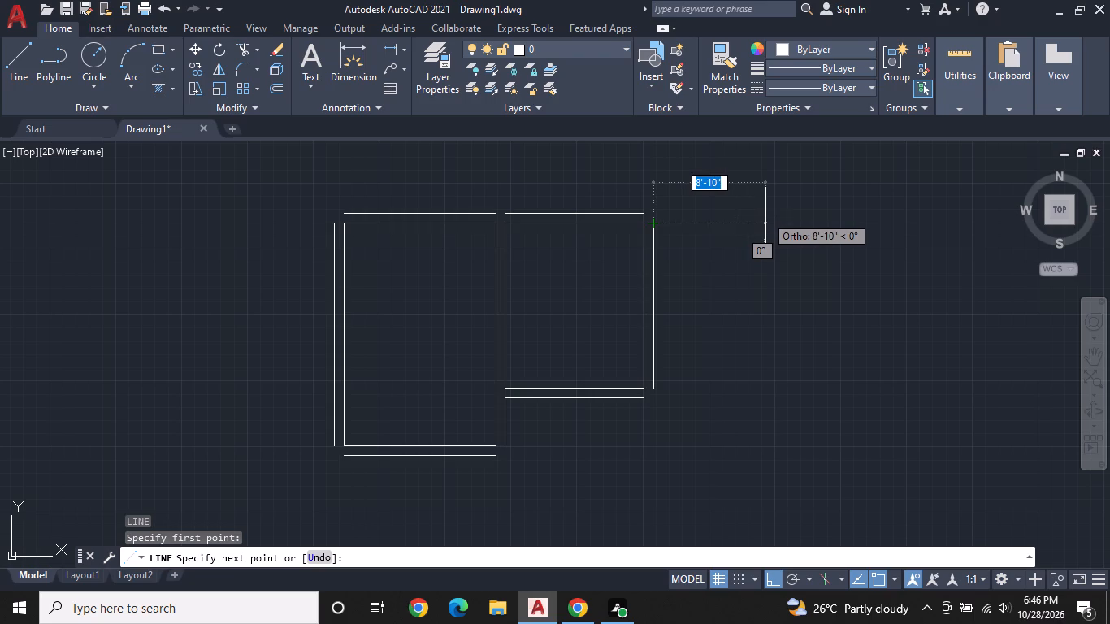
key(5)
key(apostrophe)
key(Return)
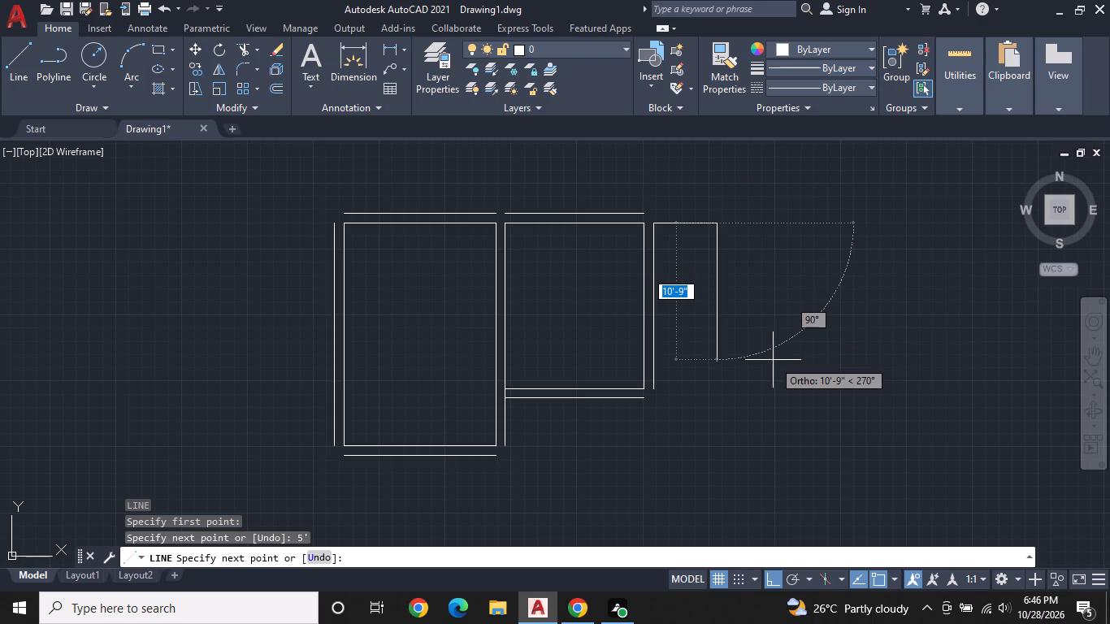
text(9")
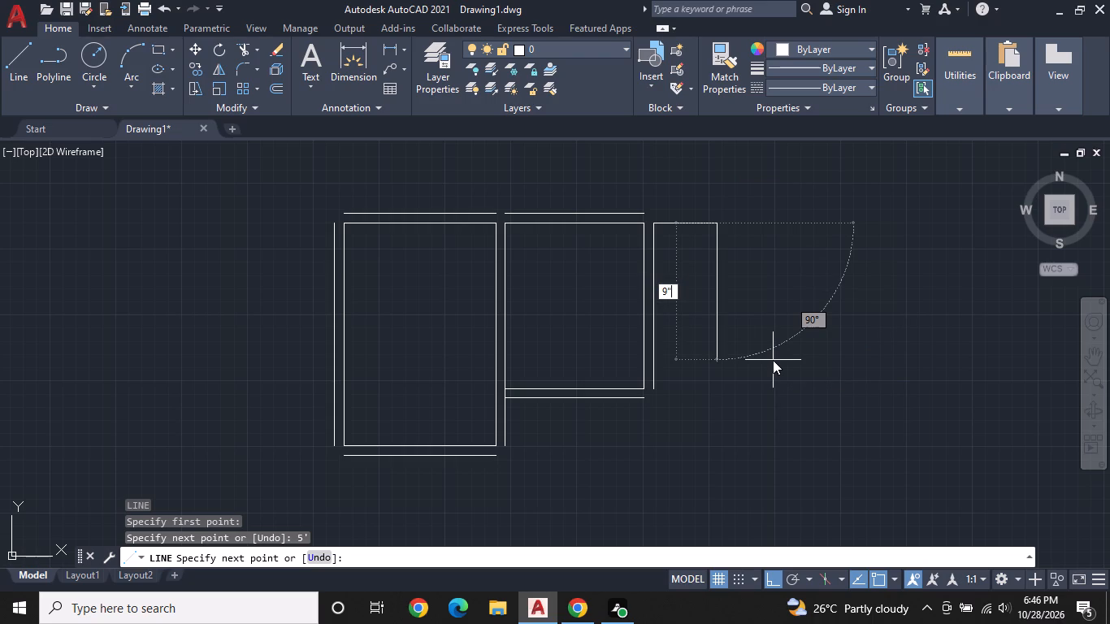
key(BackSpace)
key(apostrophe)
key(Return)
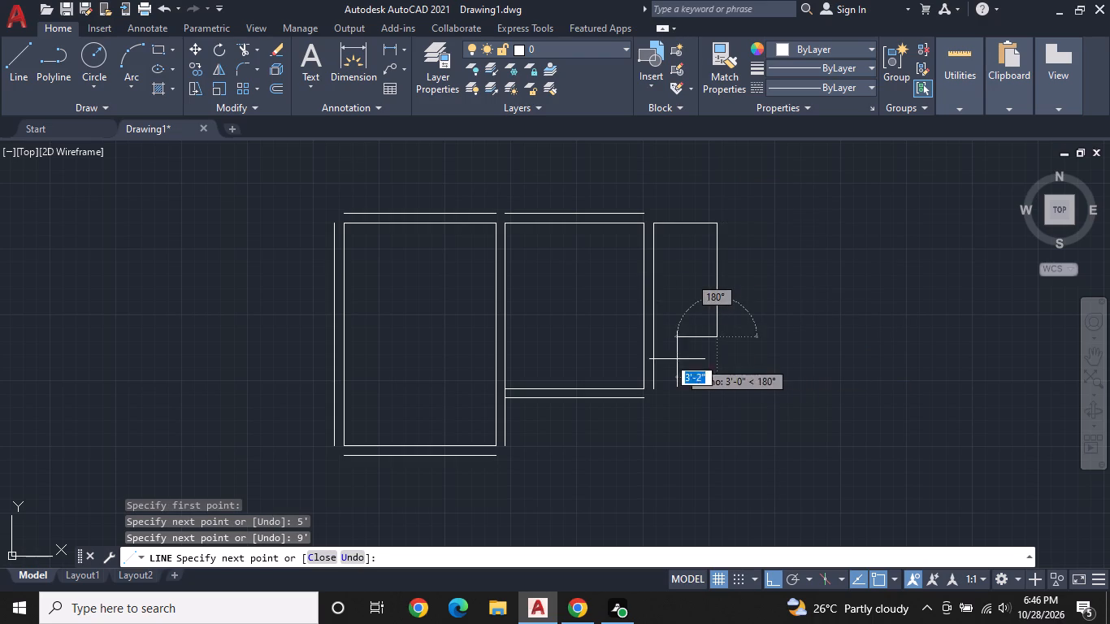
scroll(664, 345, up, 1)
click(649, 328)
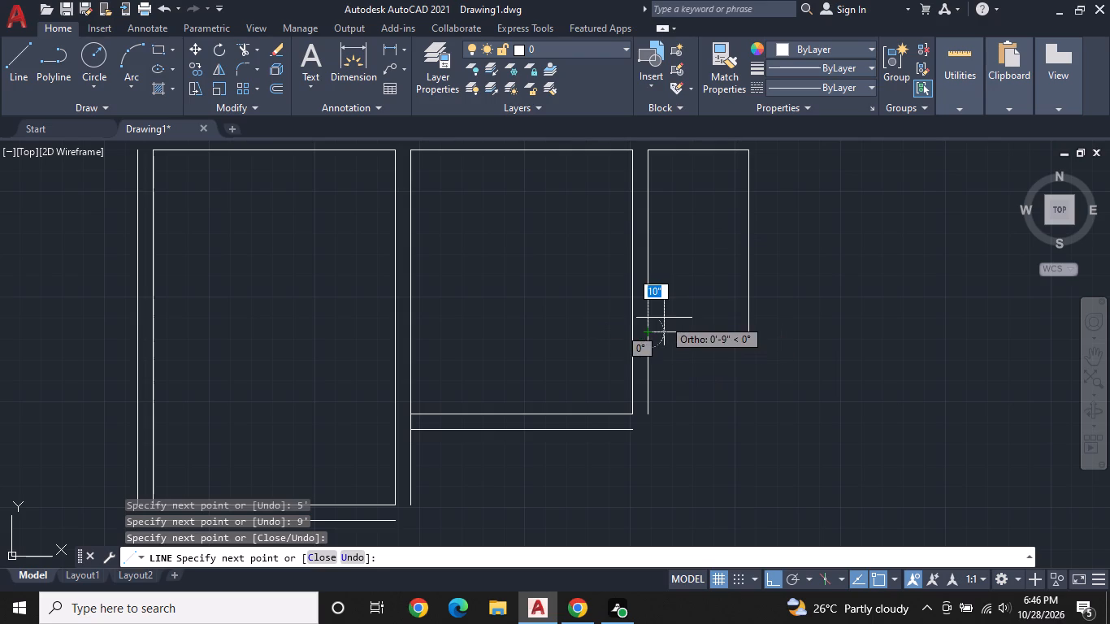
key(space)
Offset the top, right and bottom lines of the 5' by 9' room 9" outward.
scroll(673, 282, down, 1)
middle_drag(684, 249, 659, 305)
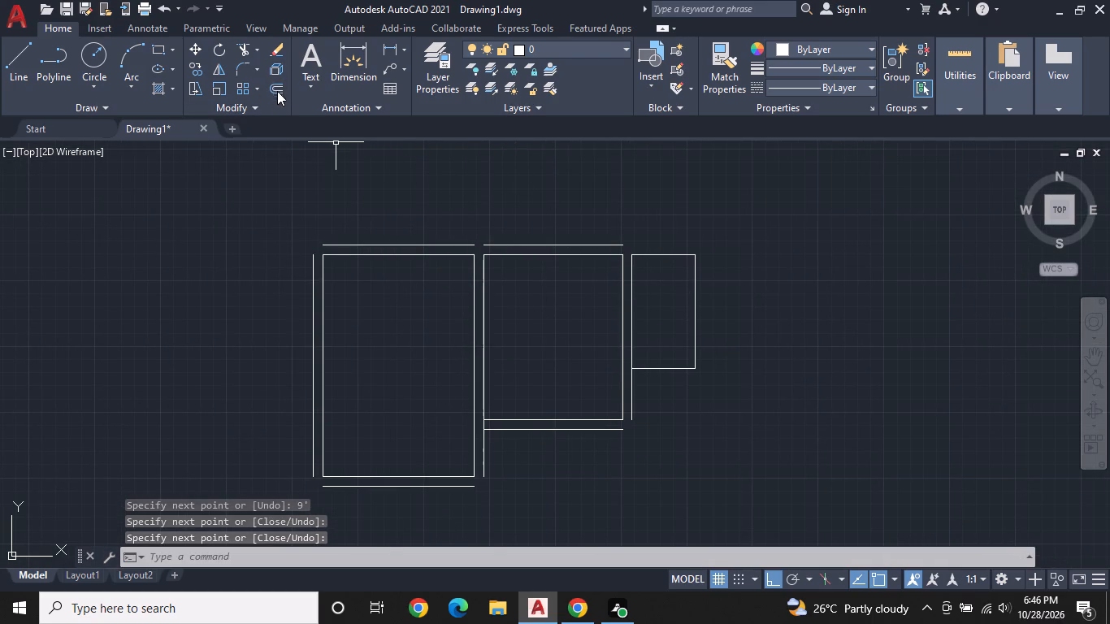
click(276, 88)
key(space)
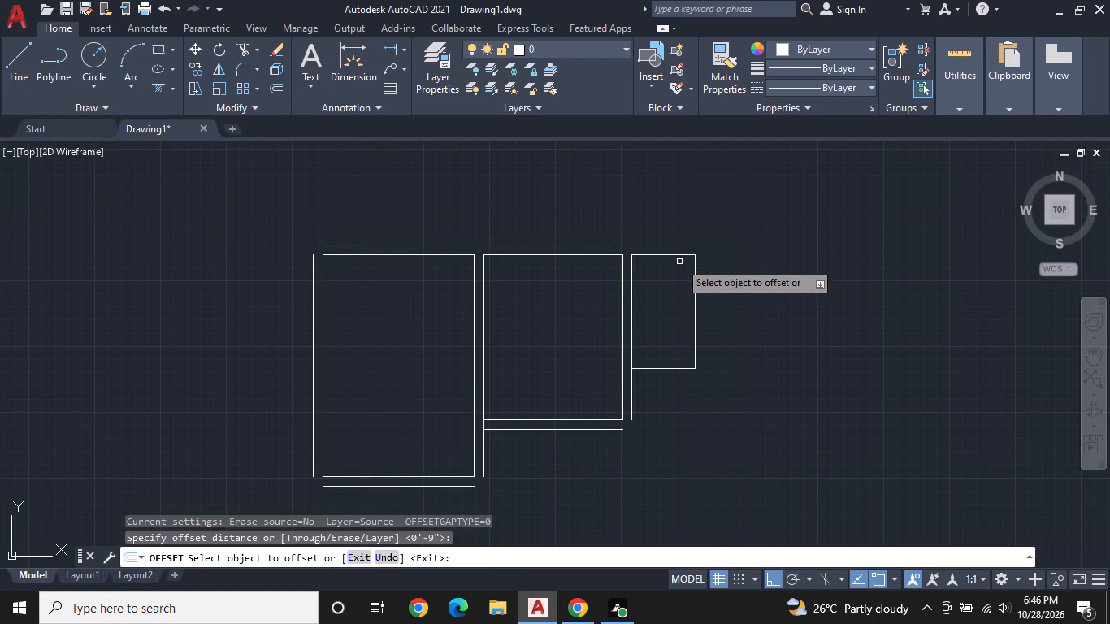
click(677, 253)
drag(679, 193, 686, 199)
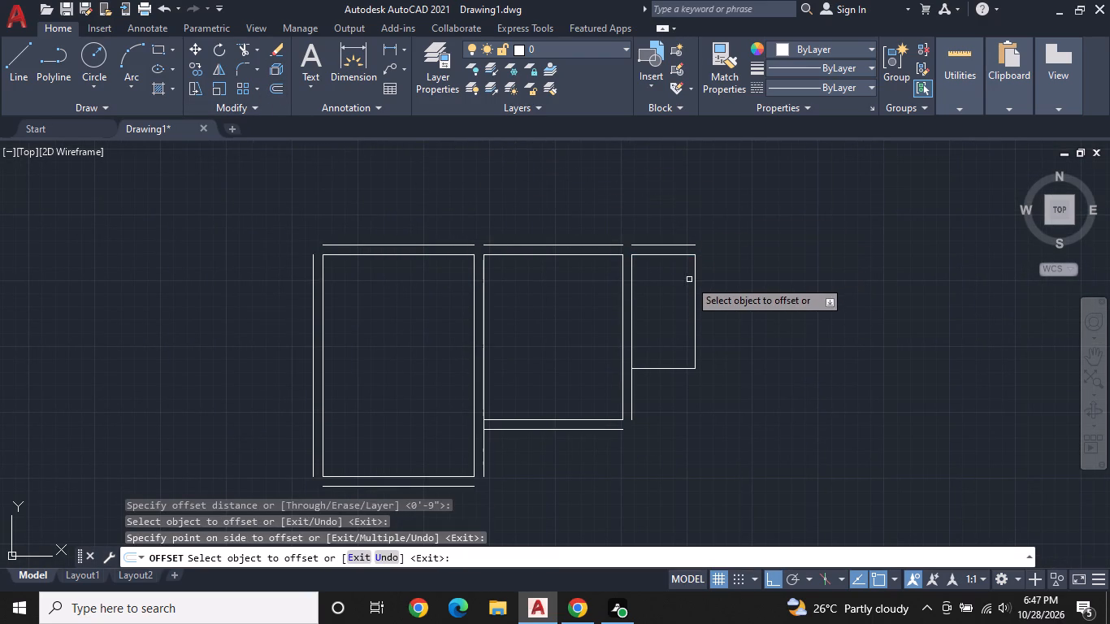
click(698, 283)
click(696, 289)
click(760, 278)
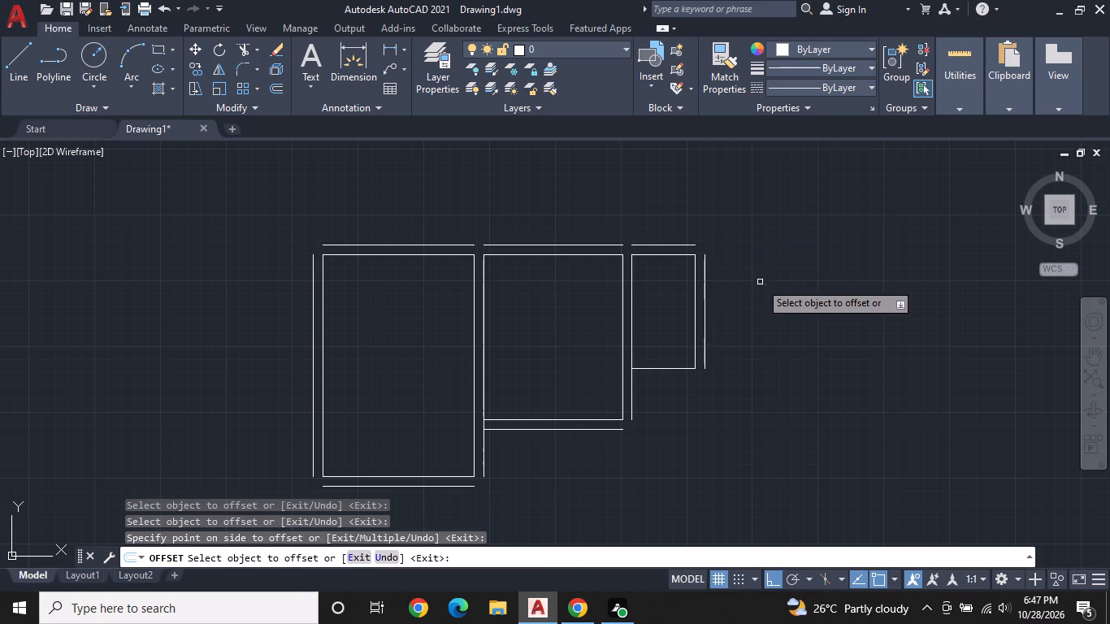
click(677, 367)
click(679, 399)
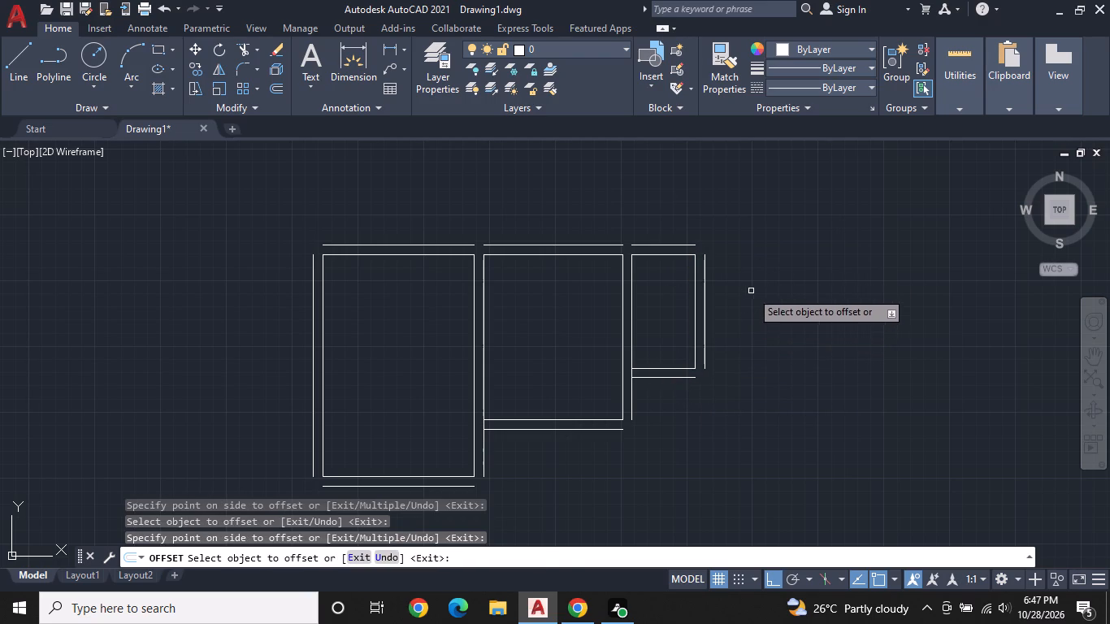
middle_drag(751, 290, 706, 322)
key(Escape)
Draw a fourth room from the 5' by 9' room's right offset line: 12'1" rightward, 13'1" down, 12'1" left, and up to that line's lower end.
text(L)
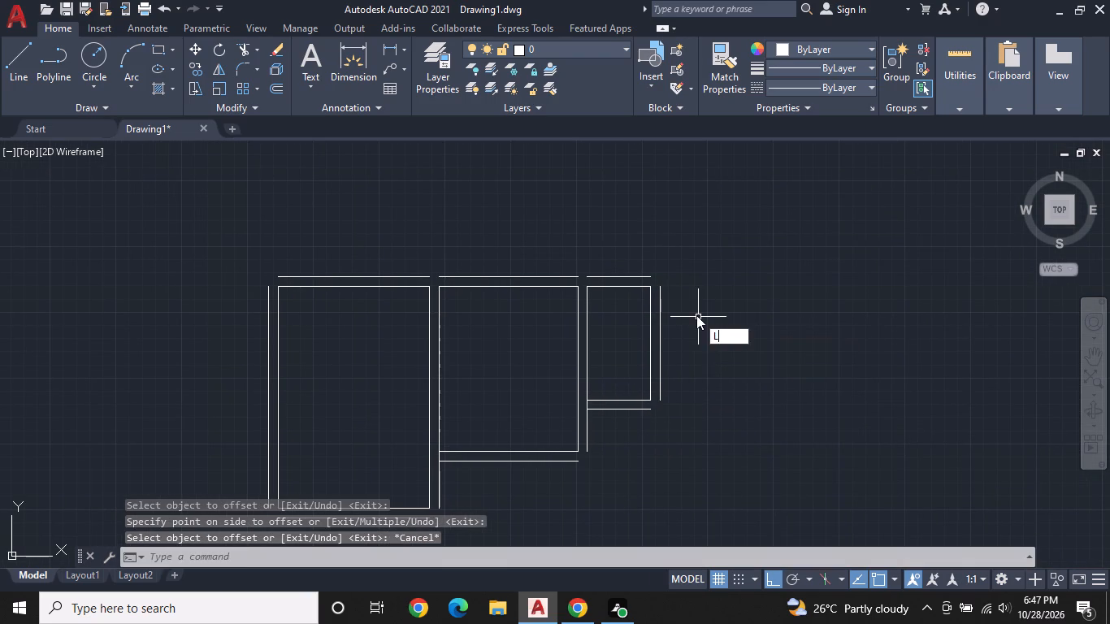
key(space)
click(665, 285)
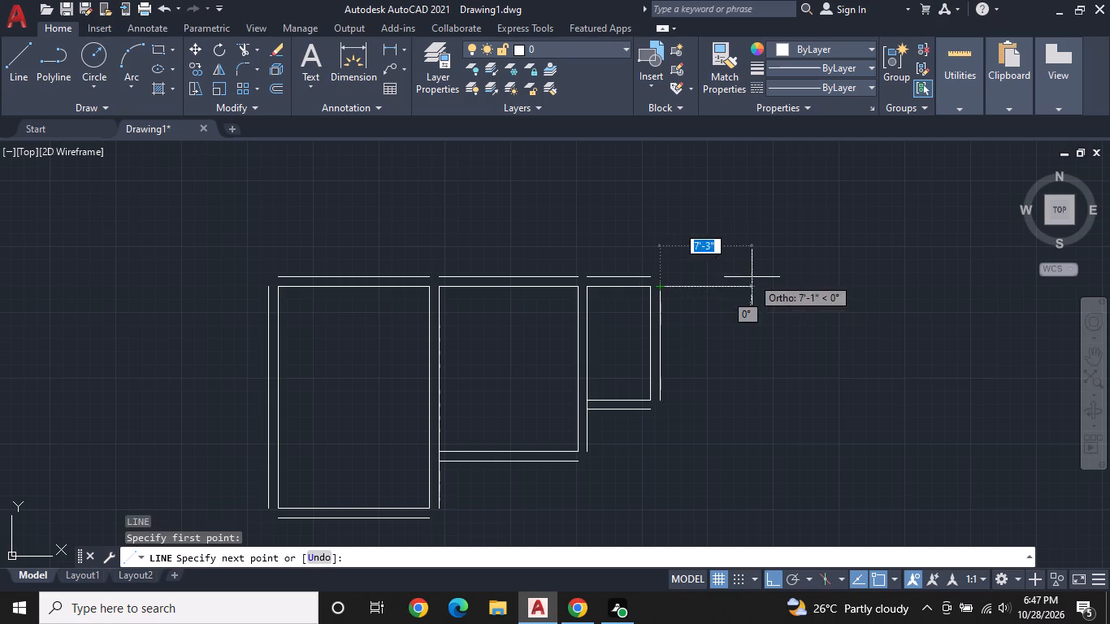
text(12'1")
key(Return)
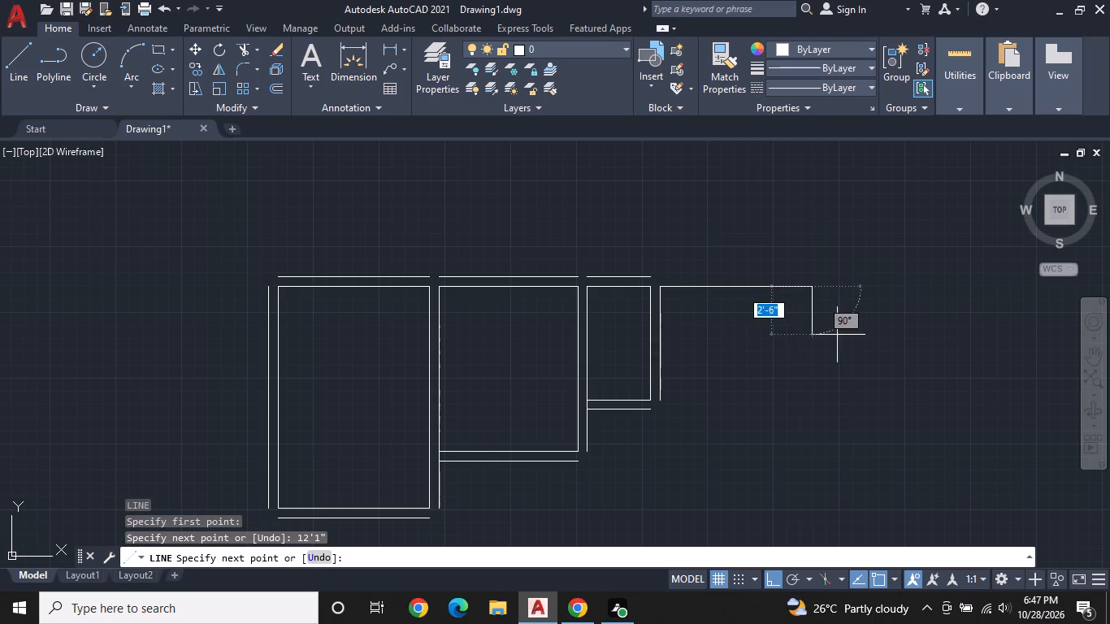
text(13'1")
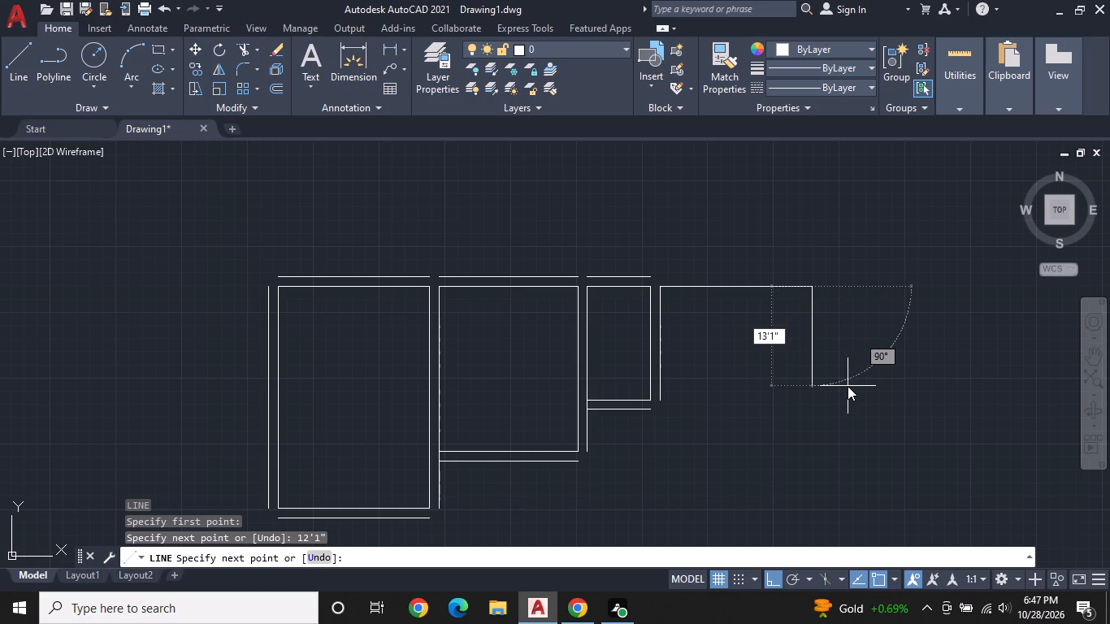
key(Return)
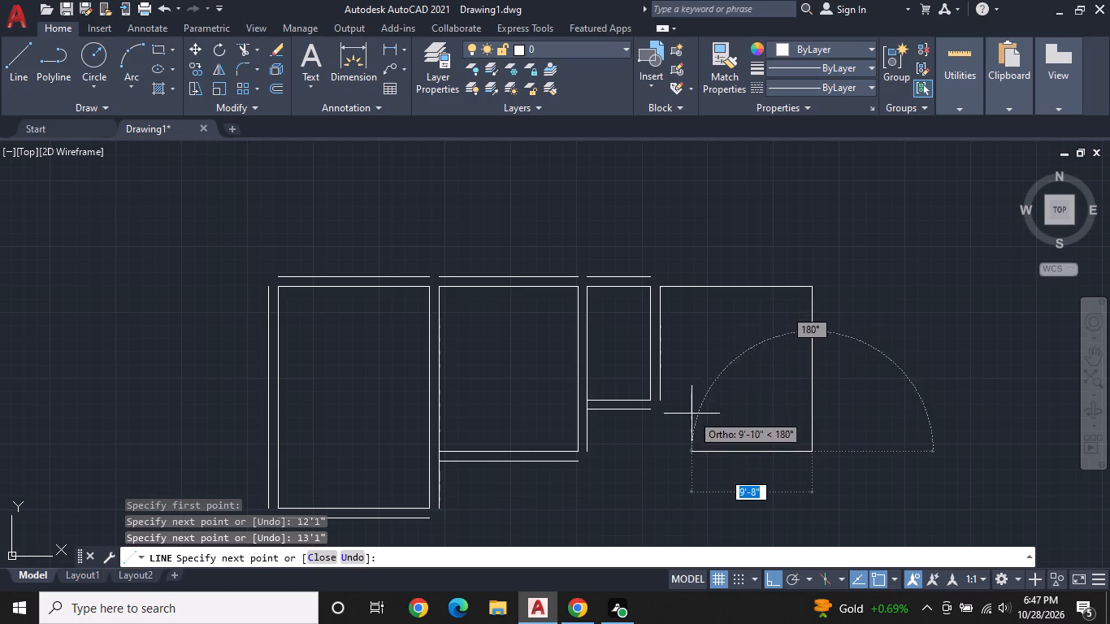
middle_drag(739, 381, 761, 301)
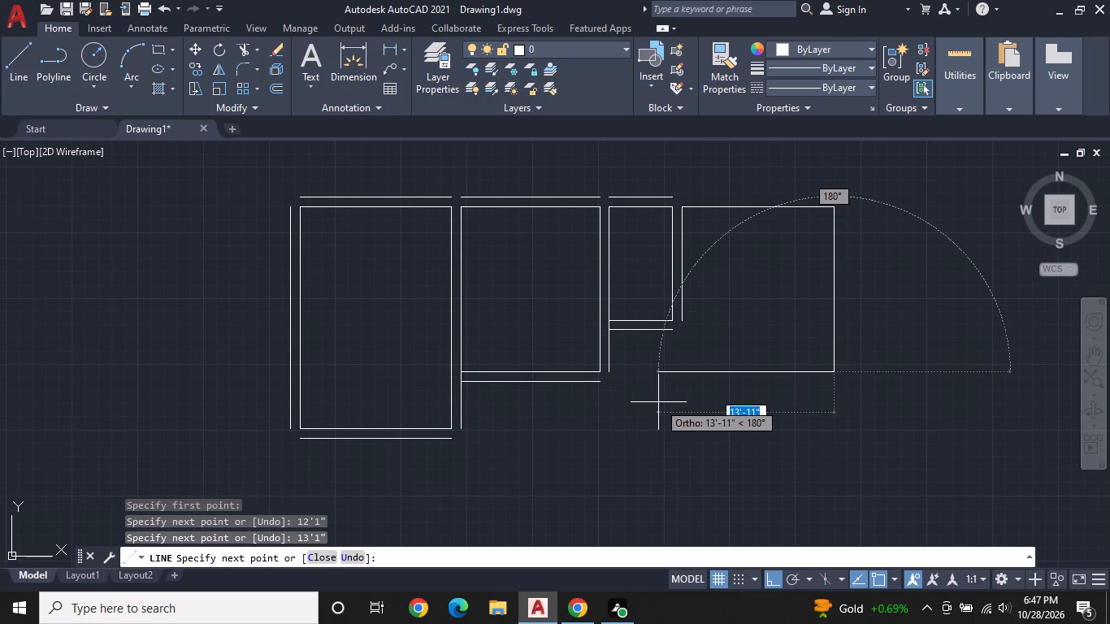
text(12')
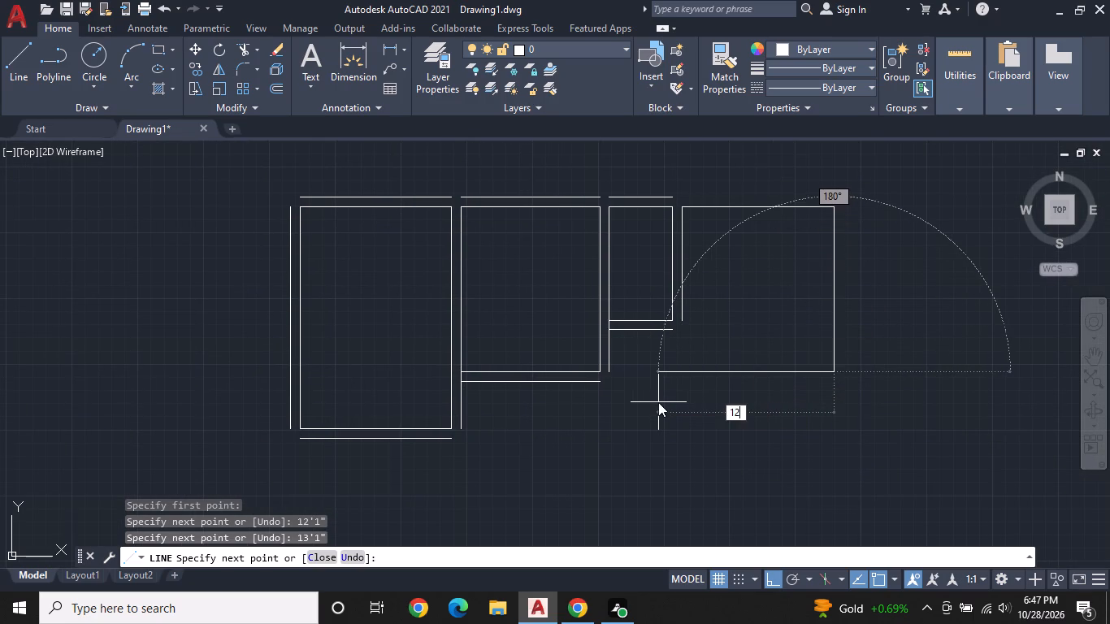
text(1")
key(Return)
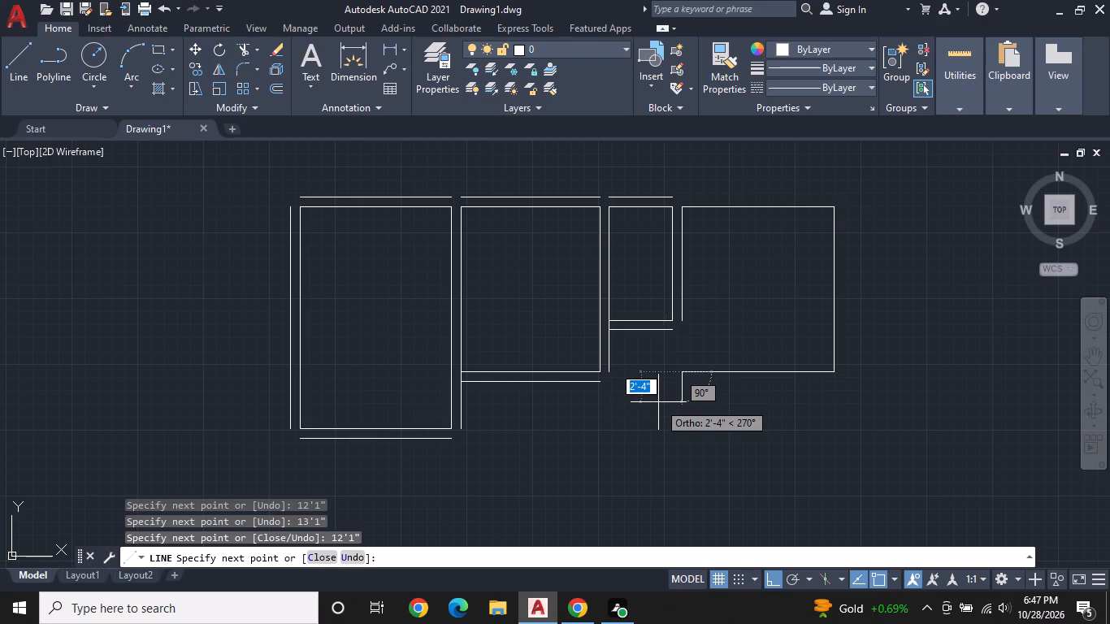
scroll(700, 336, up, 1)
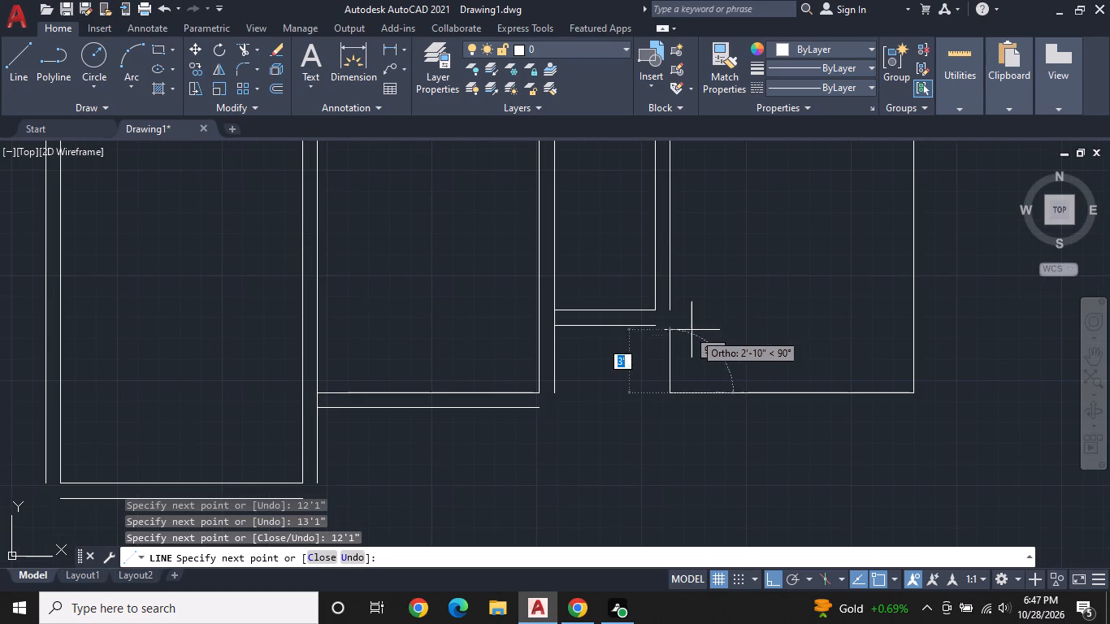
click(672, 306)
key(Escape)
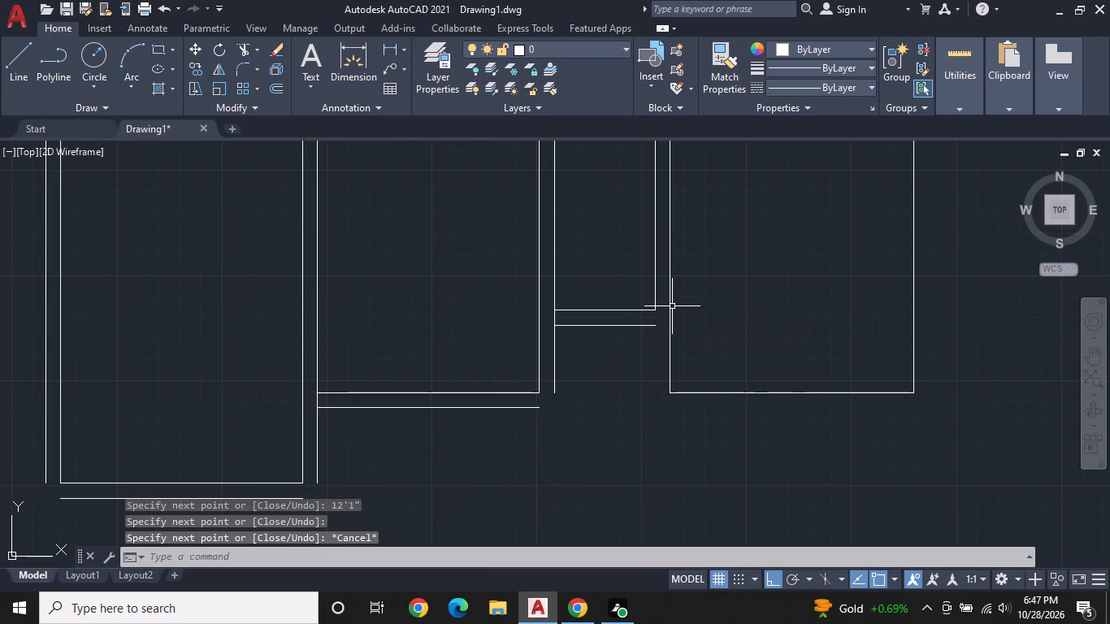
Offset the fourth room's short lower-left segment and its bottom, right and top lines 9" outward.
click(275, 95)
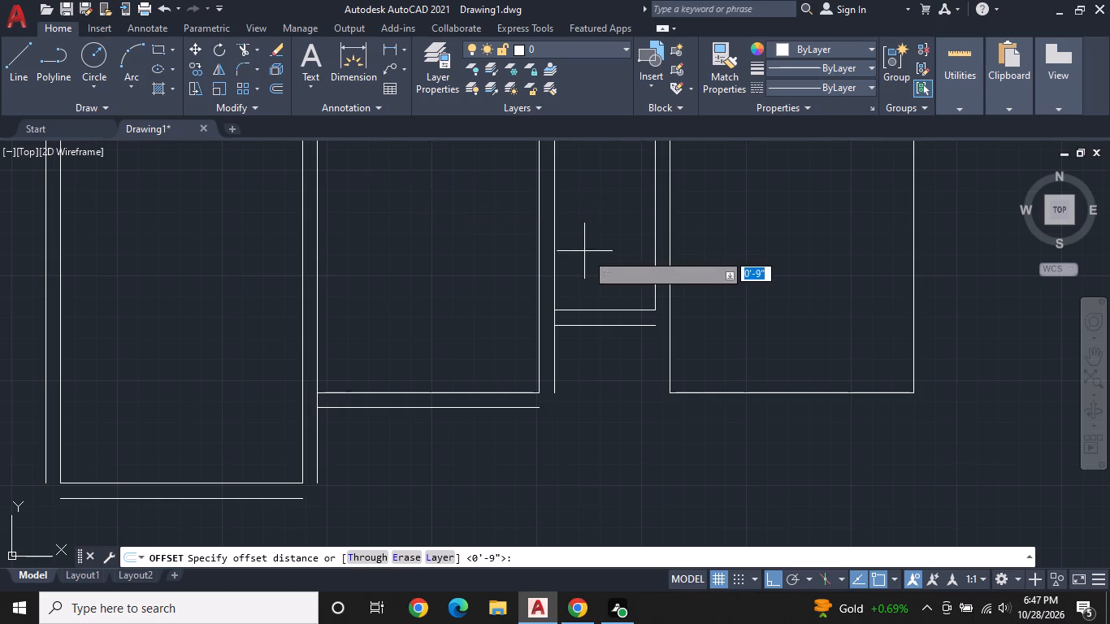
key(space)
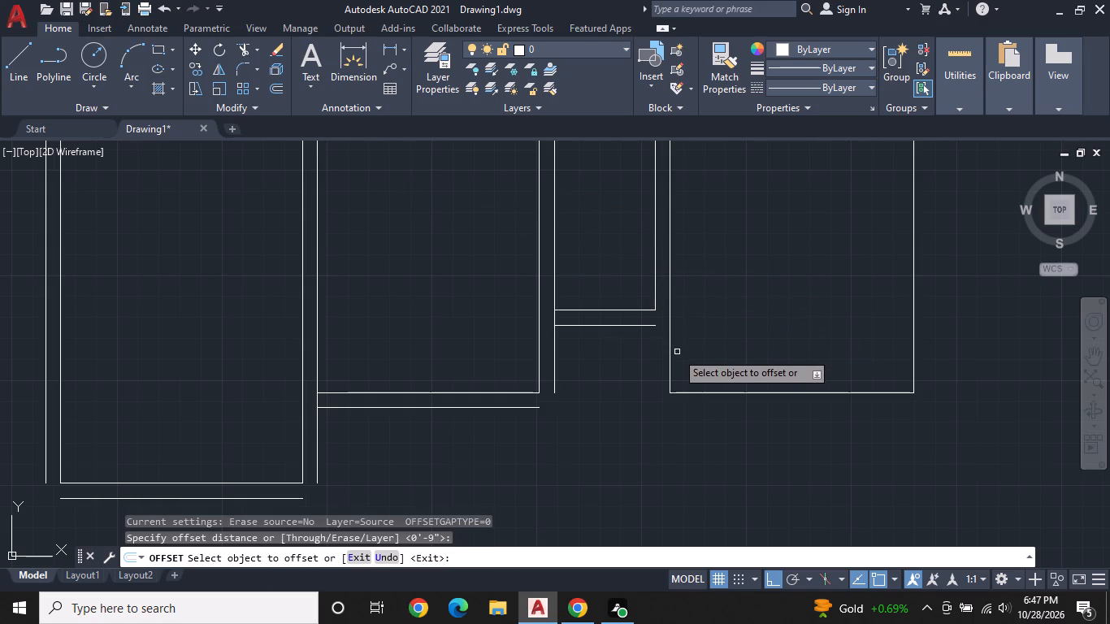
click(673, 359)
click(670, 361)
click(661, 364)
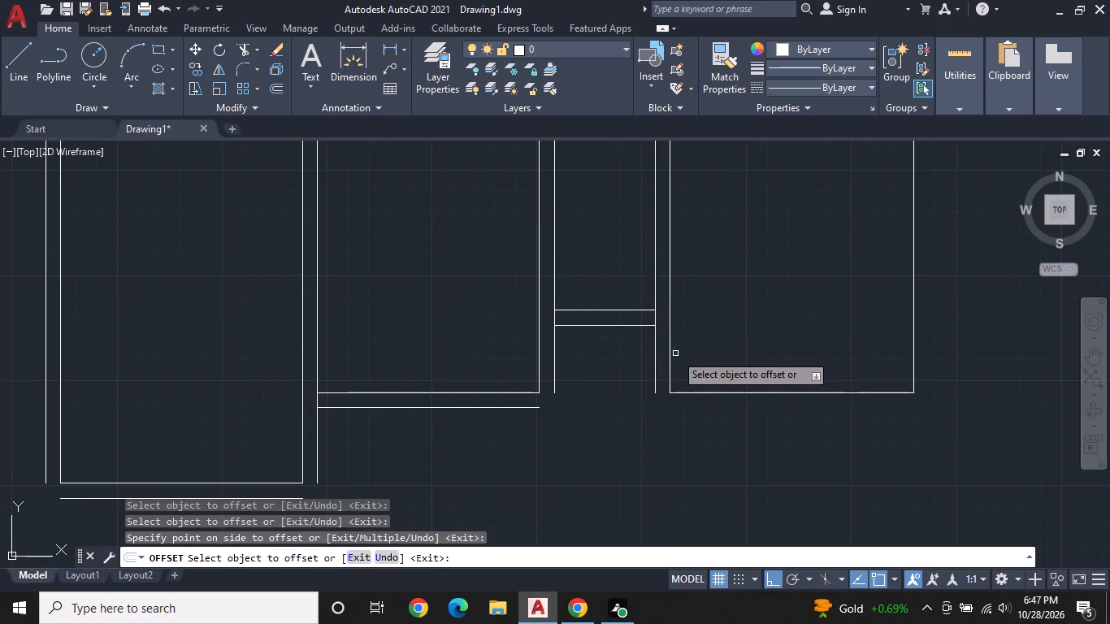
middle_drag(697, 333, 631, 315)
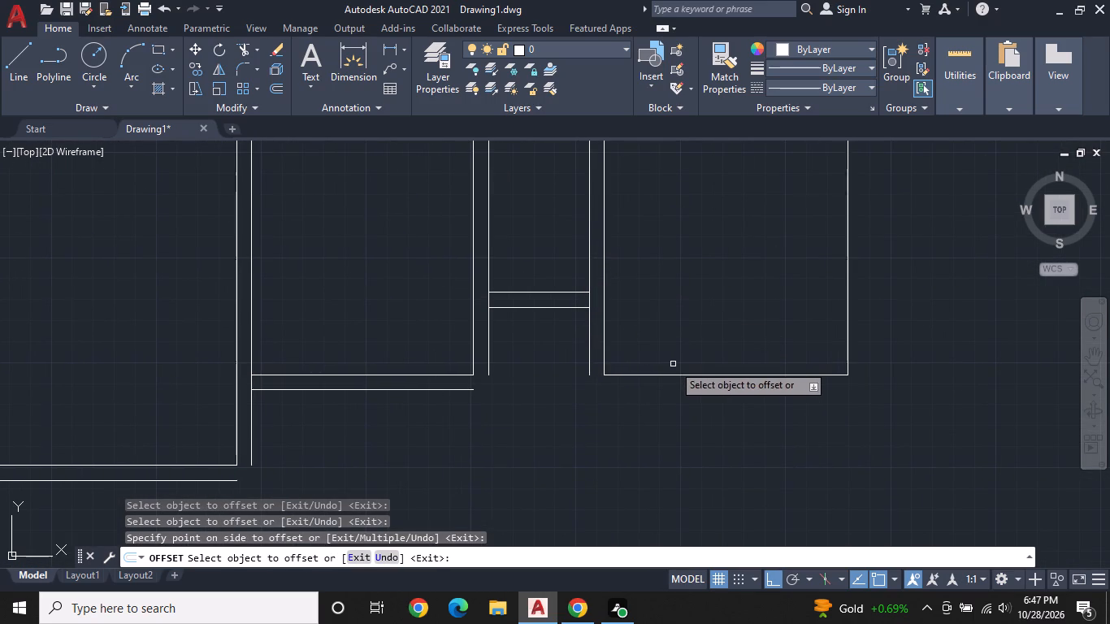
click(691, 376)
drag(700, 407, 705, 397)
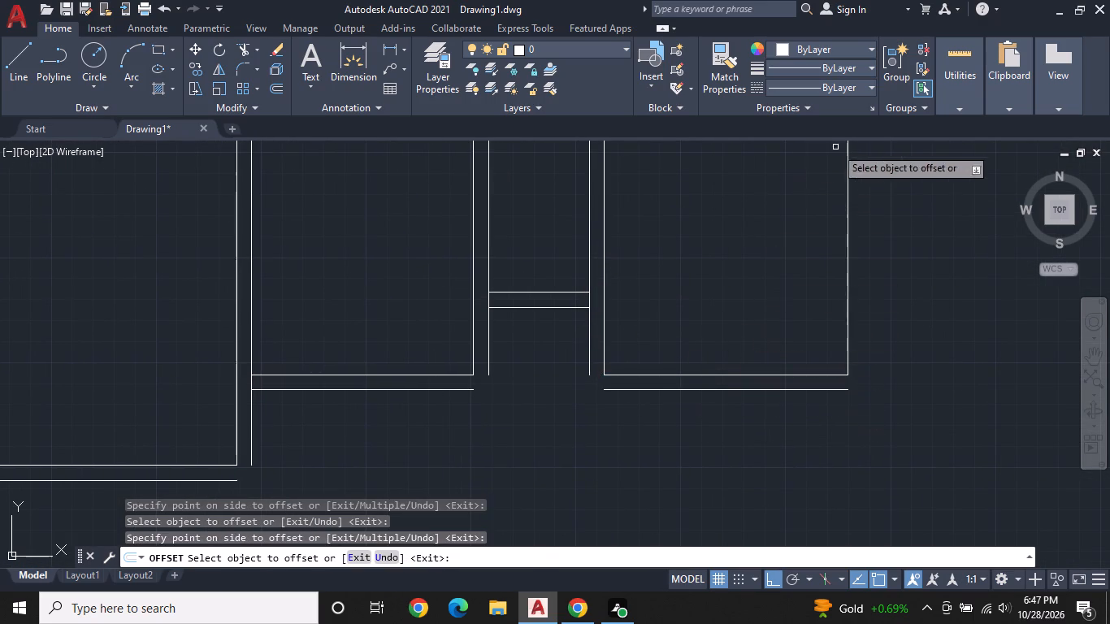
click(846, 220)
click(888, 205)
scroll(886, 205, down, 1)
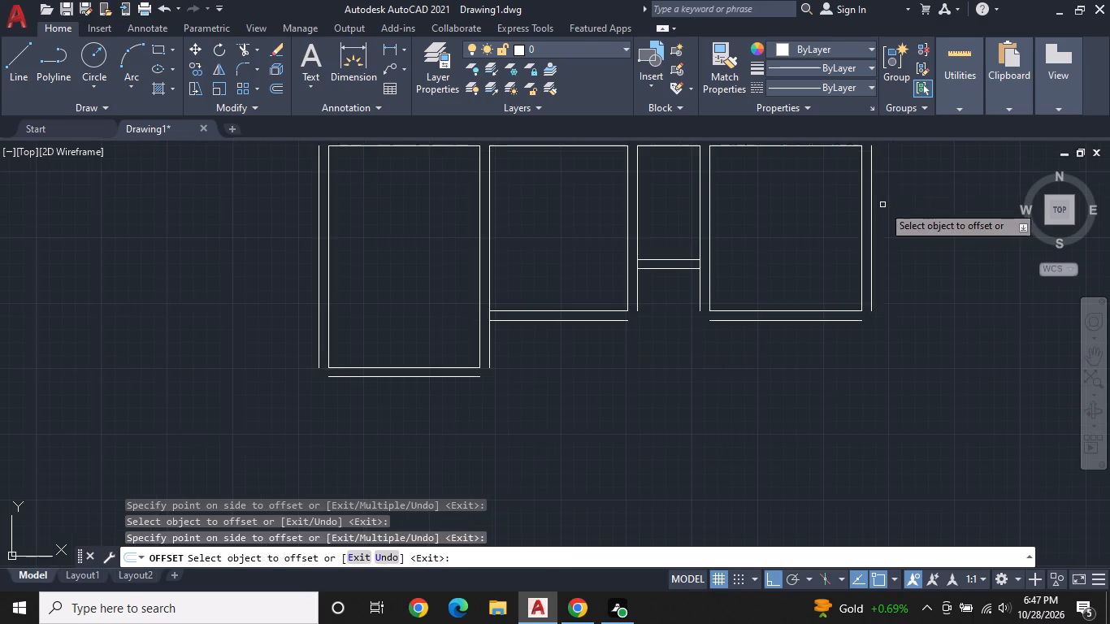
middle_drag(854, 190, 851, 238)
click(825, 195)
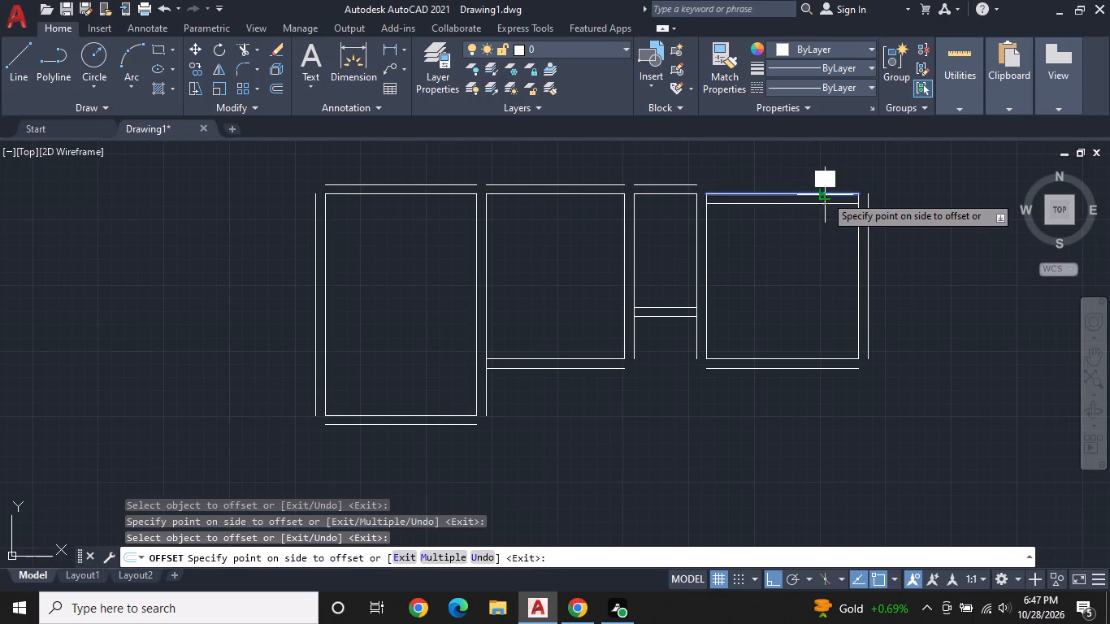
click(817, 172)
scroll(790, 194, down, 2)
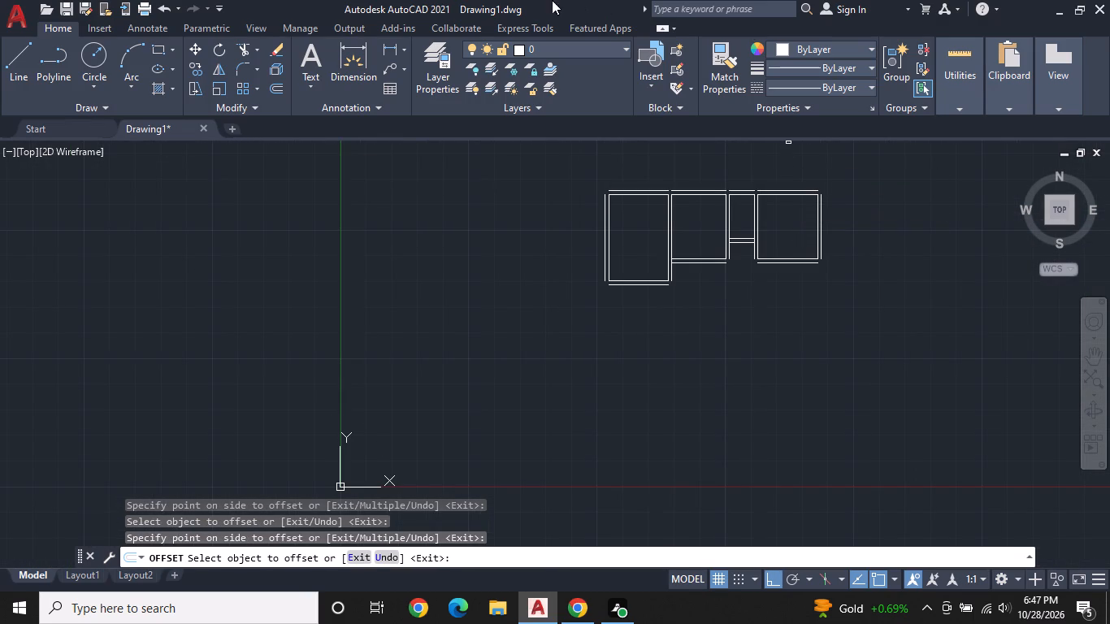
scroll(743, 259, up, 2)
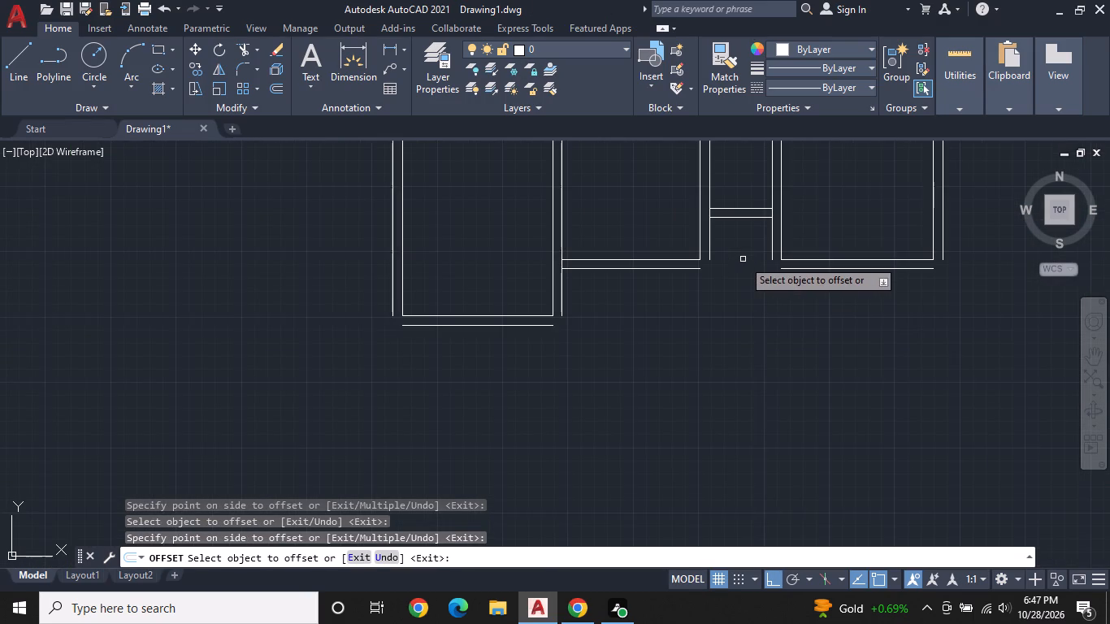
Draw a fifth room from the right end of the fourth room's bottom offset line: 5' down, 10' left, and up to that line.
middle_drag(743, 259, 583, 300)
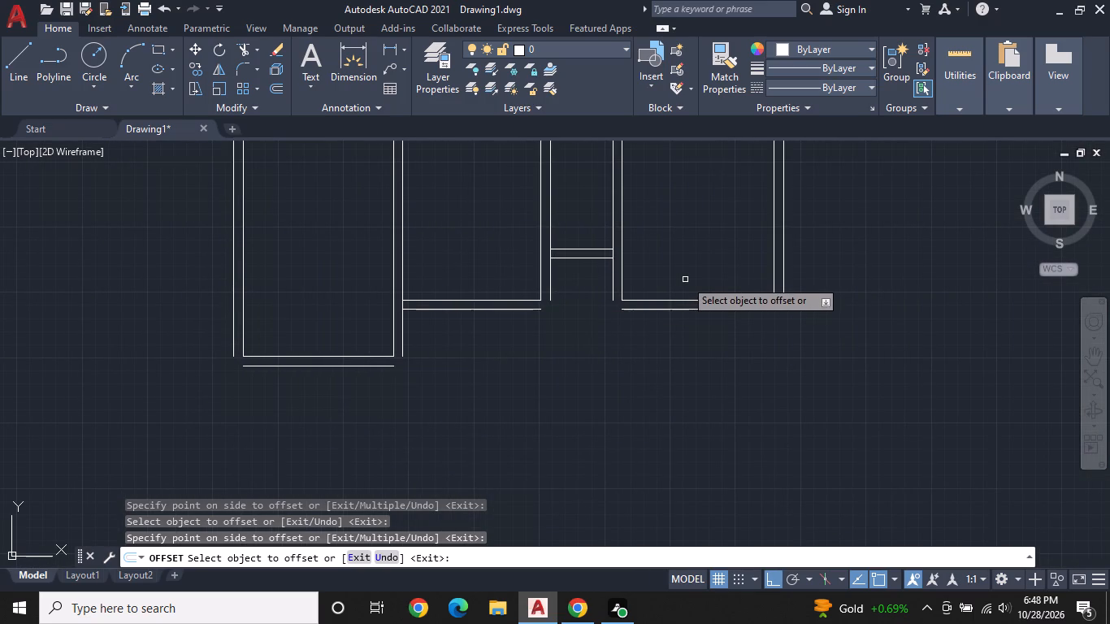
key(Escape)
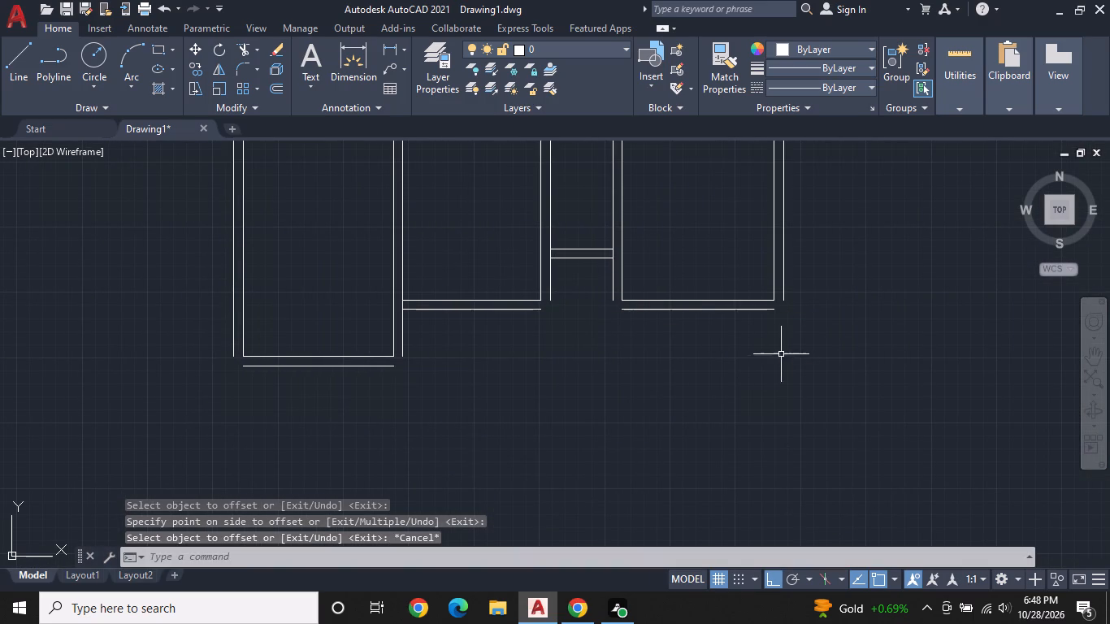
key(l)
key(space)
click(777, 311)
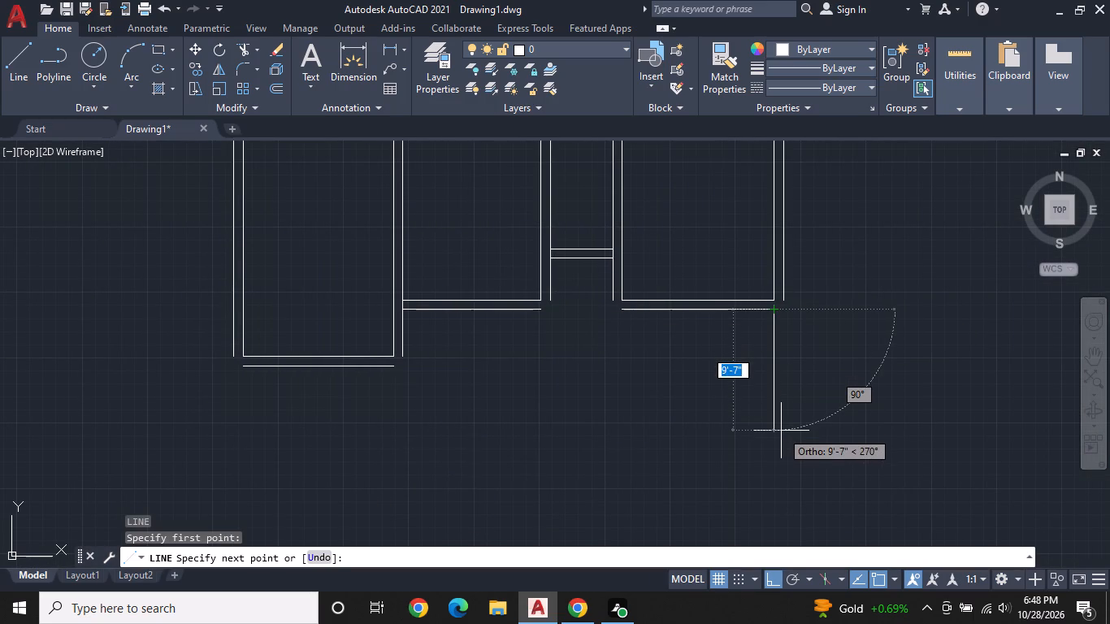
key(5)
key(BackSpace)
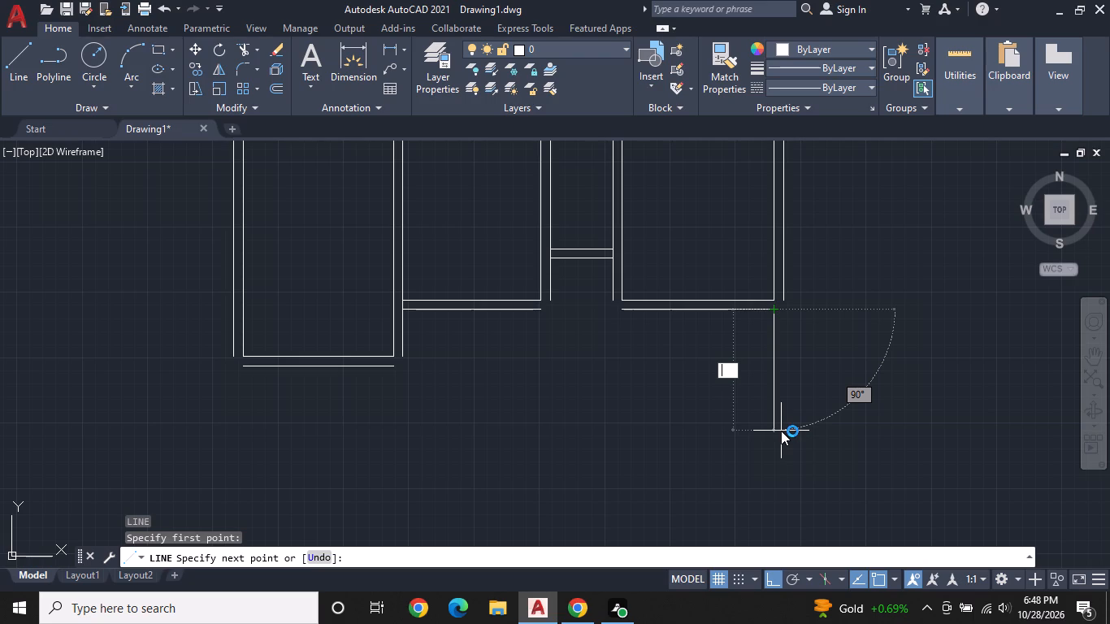
text(5')
key(Return)
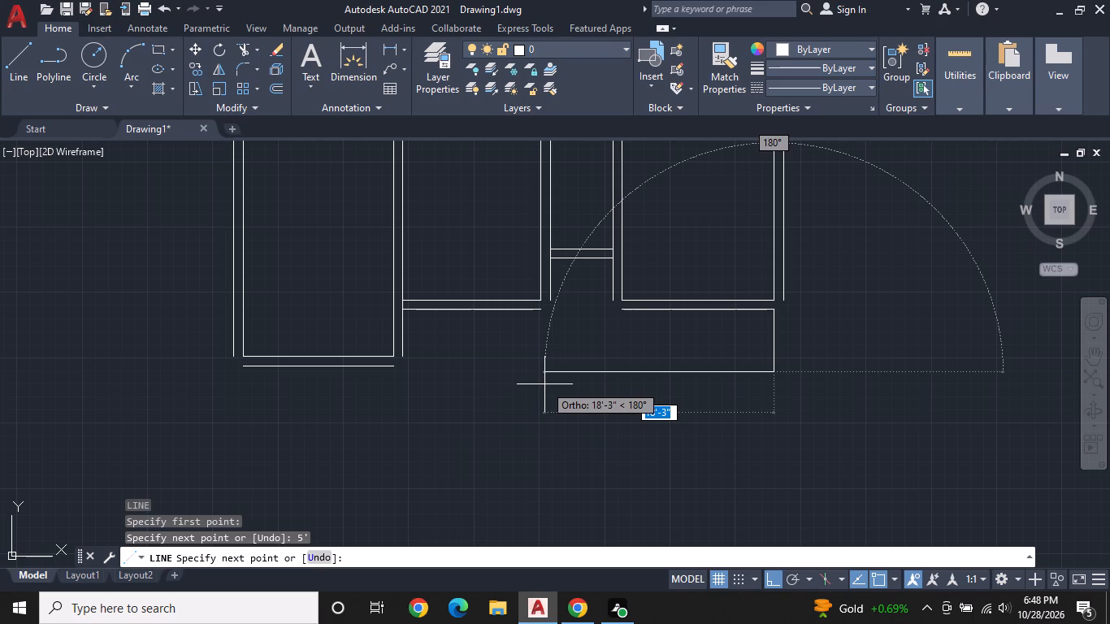
text(10')
key(Return)
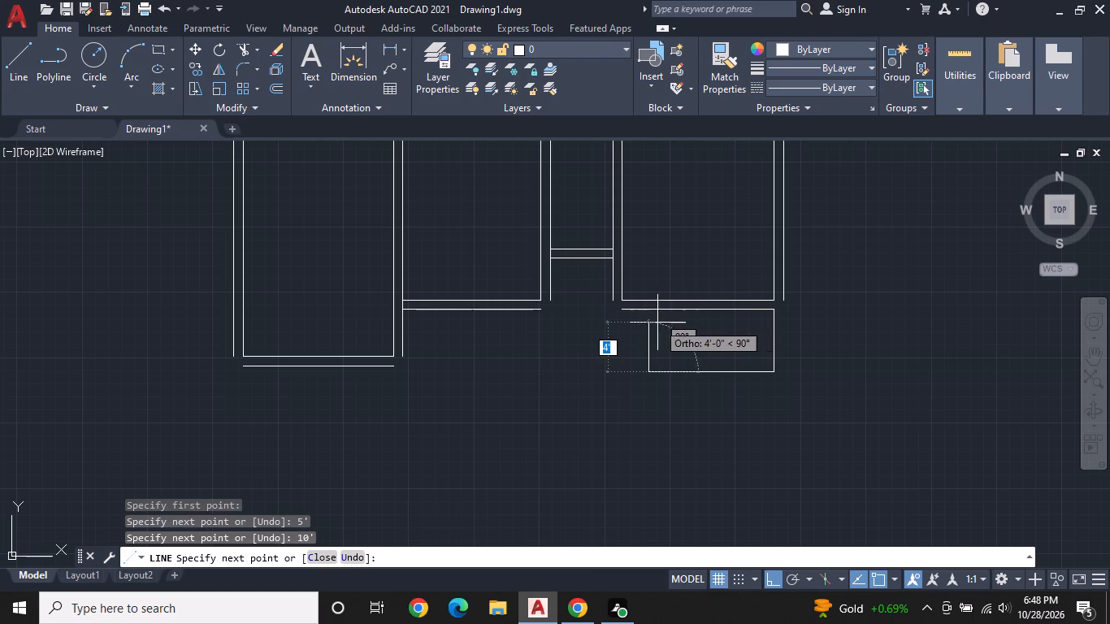
scroll(640, 316, up, 1)
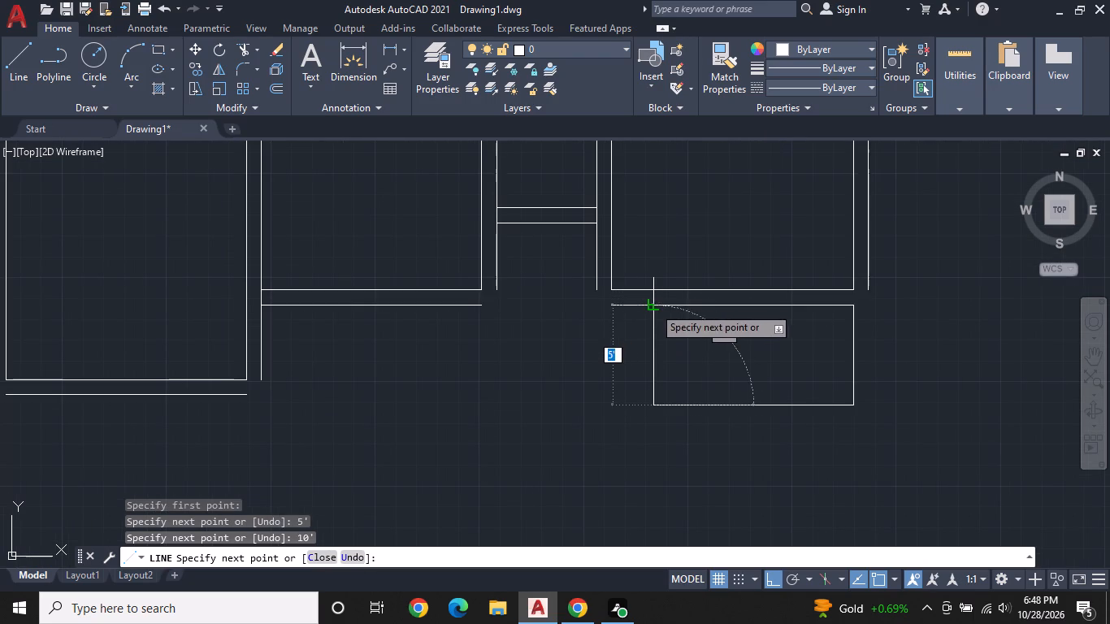
click(653, 306)
key(space)
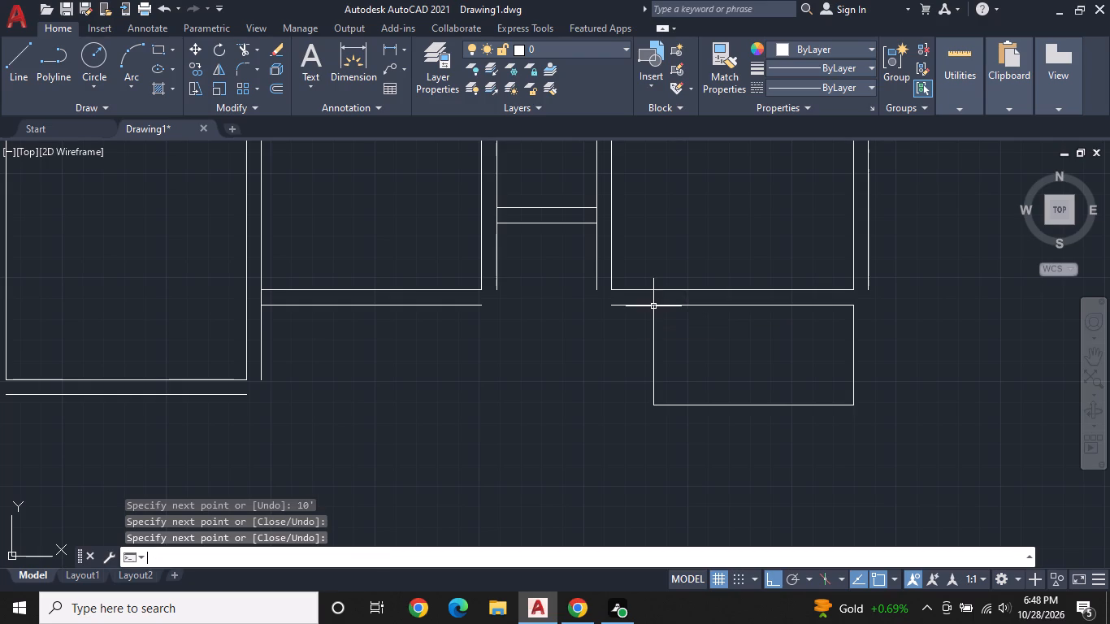
Offset the left line of the 10' by 5' room 3" outward.
click(267, 84)
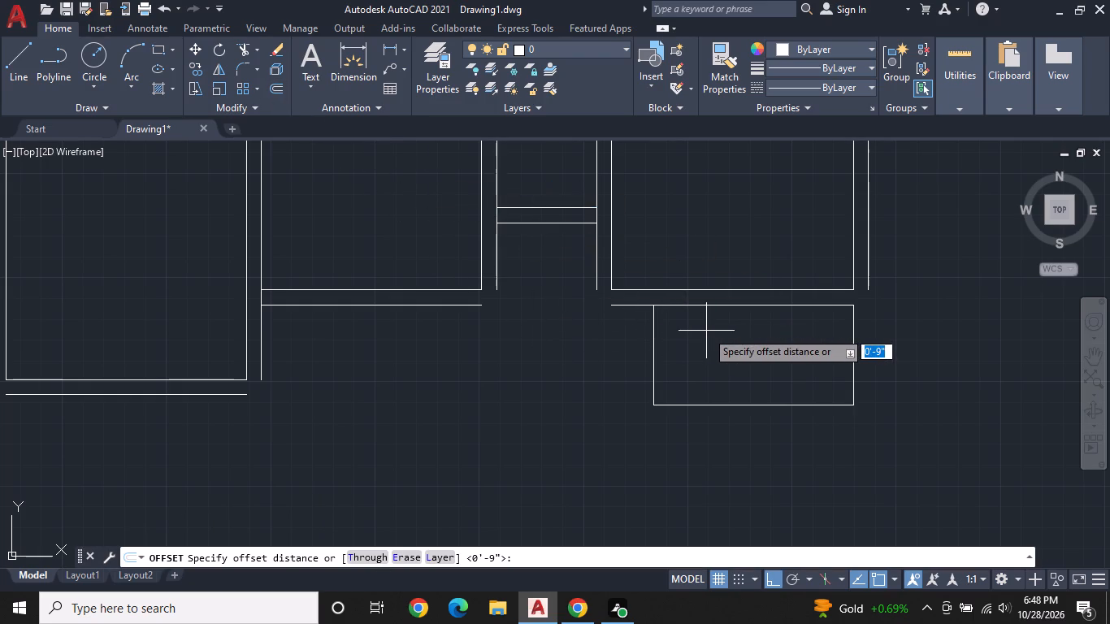
key(3)
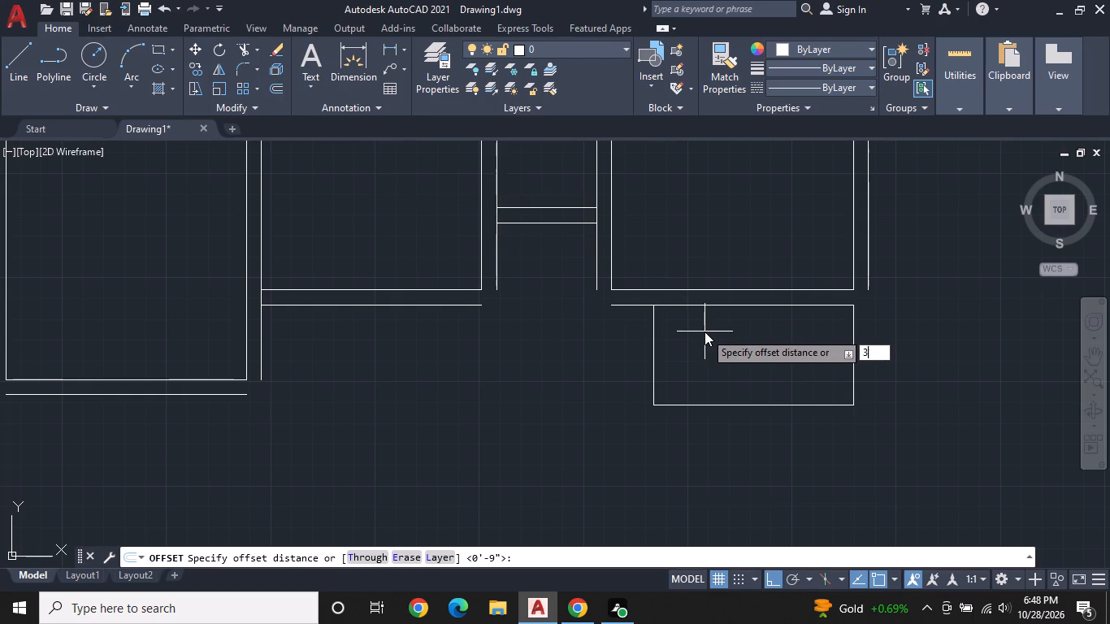
key(shift+quotedbl)
key(Return)
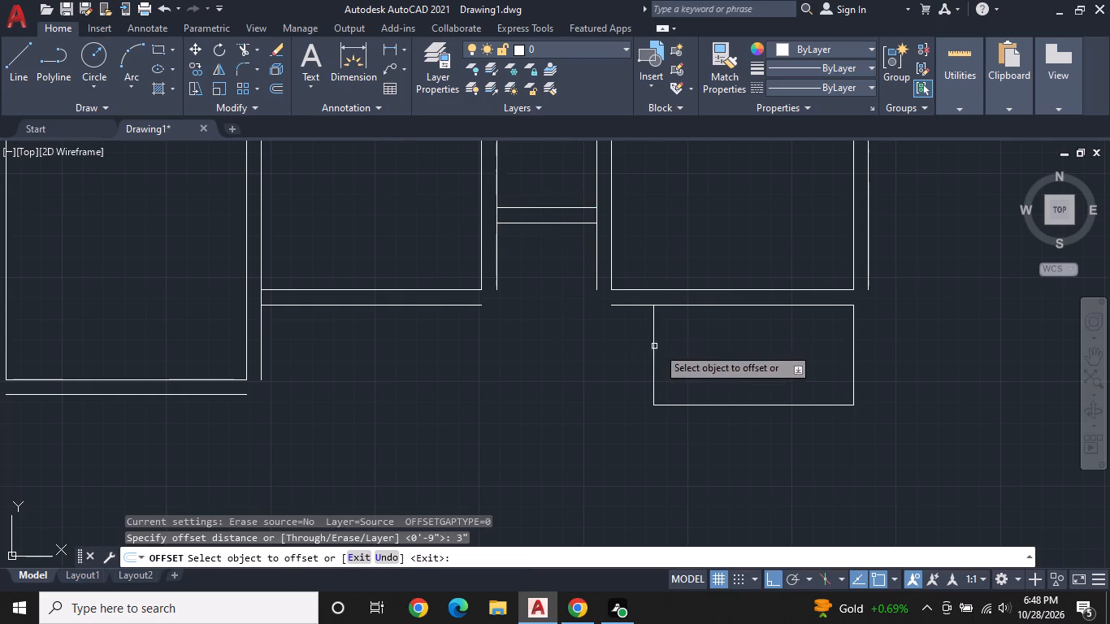
click(654, 360)
click(609, 366)
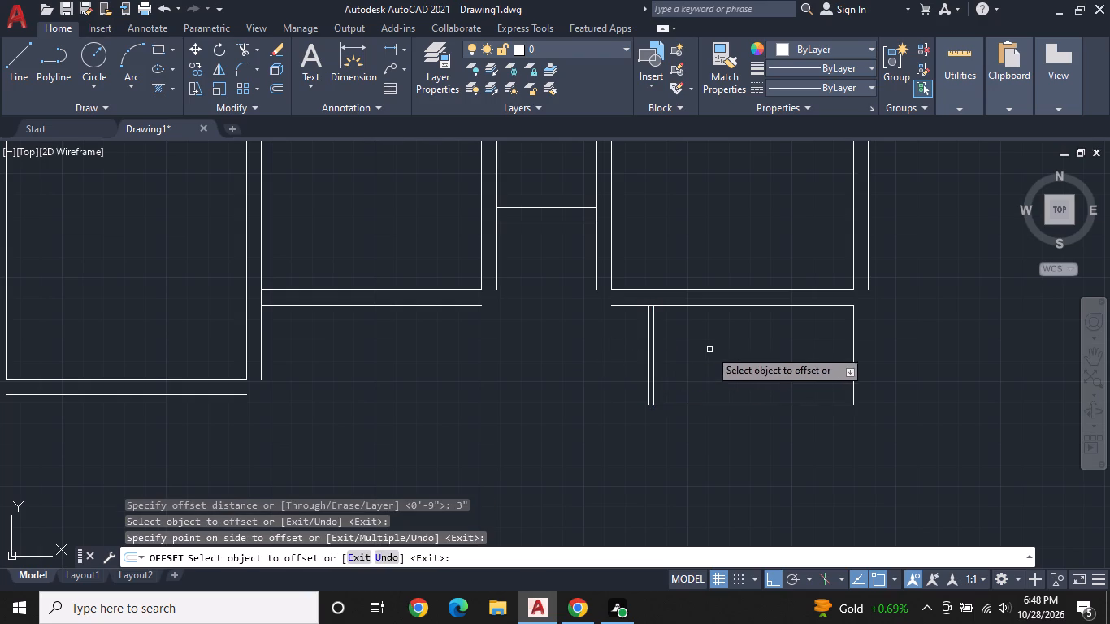
key(space)
Offset the bottom and right lines of the 10' by 5' room 9" outward.
key(space)
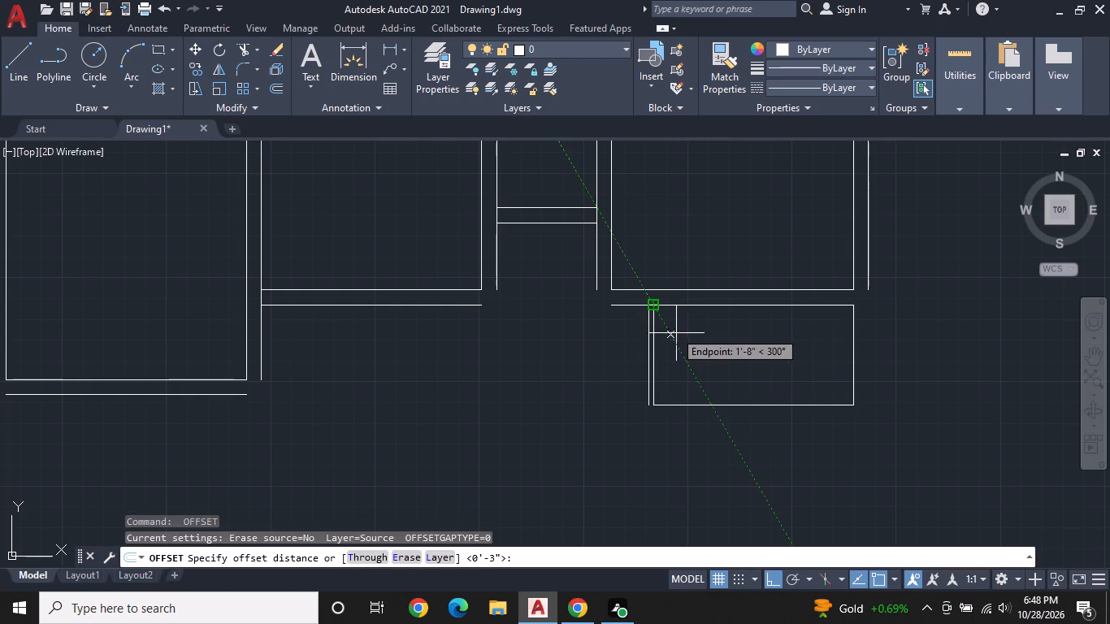
key(space)
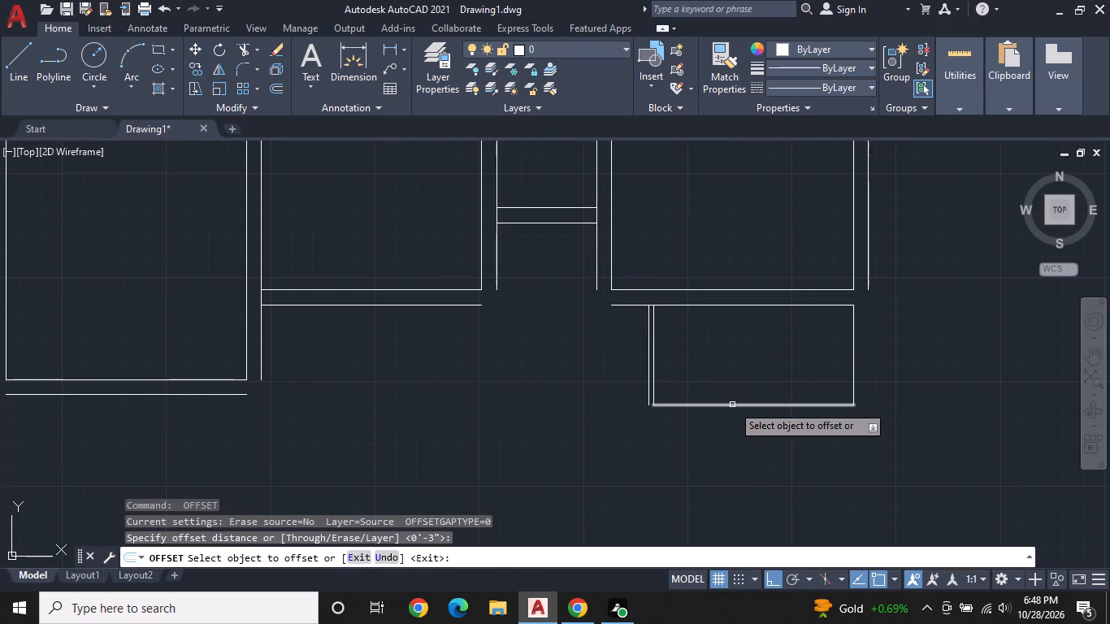
click(732, 405)
key(9)
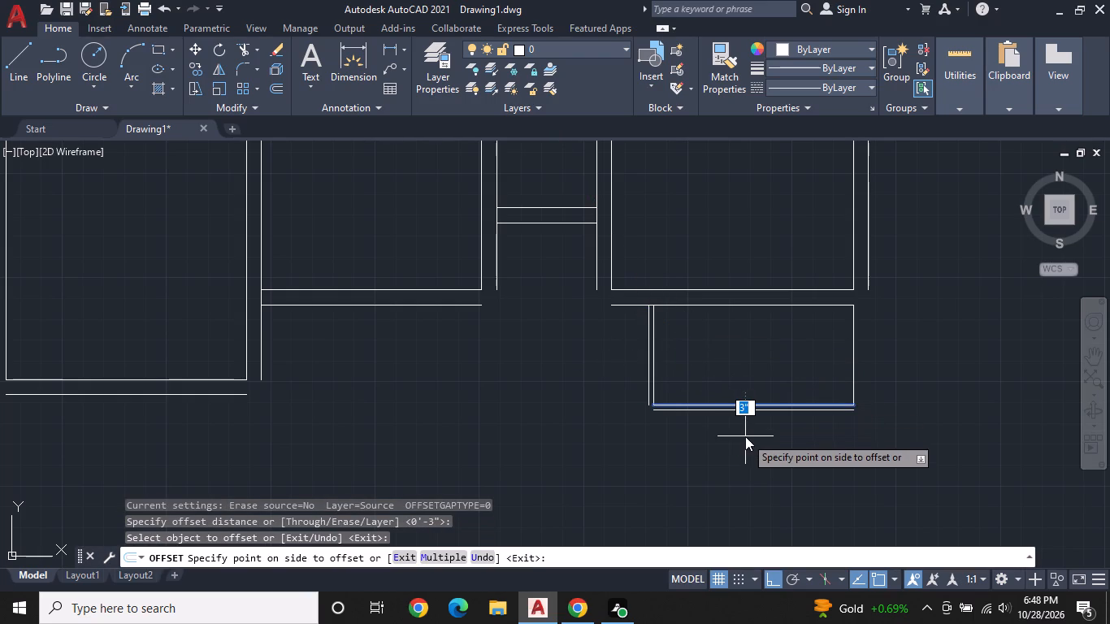
key(shift+quotedbl)
key(Return)
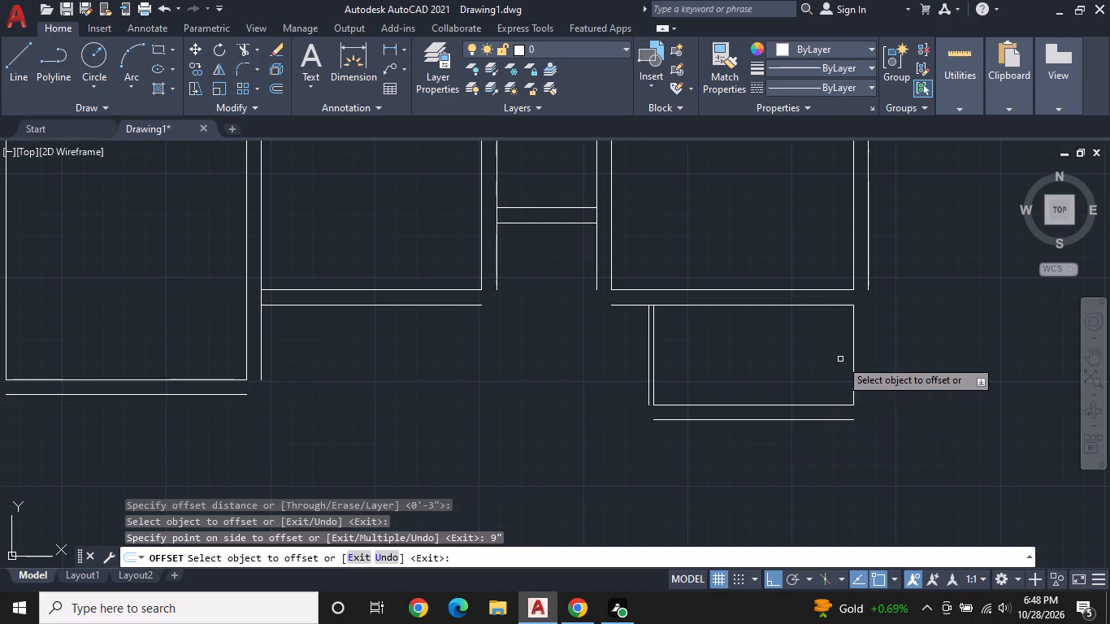
click(853, 340)
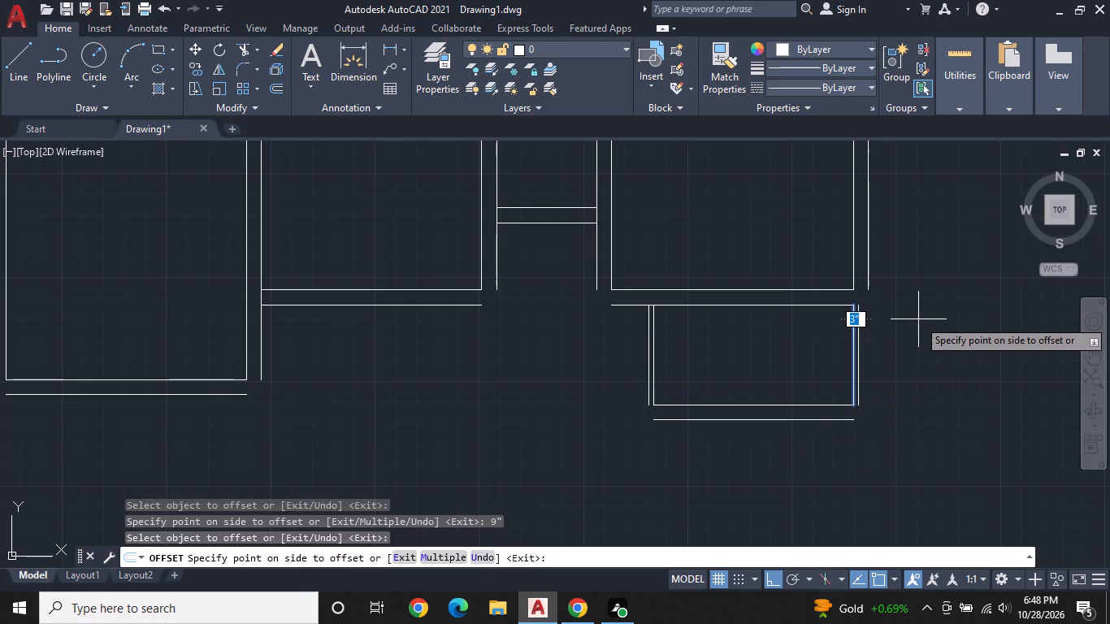
text(9")
key(Return)
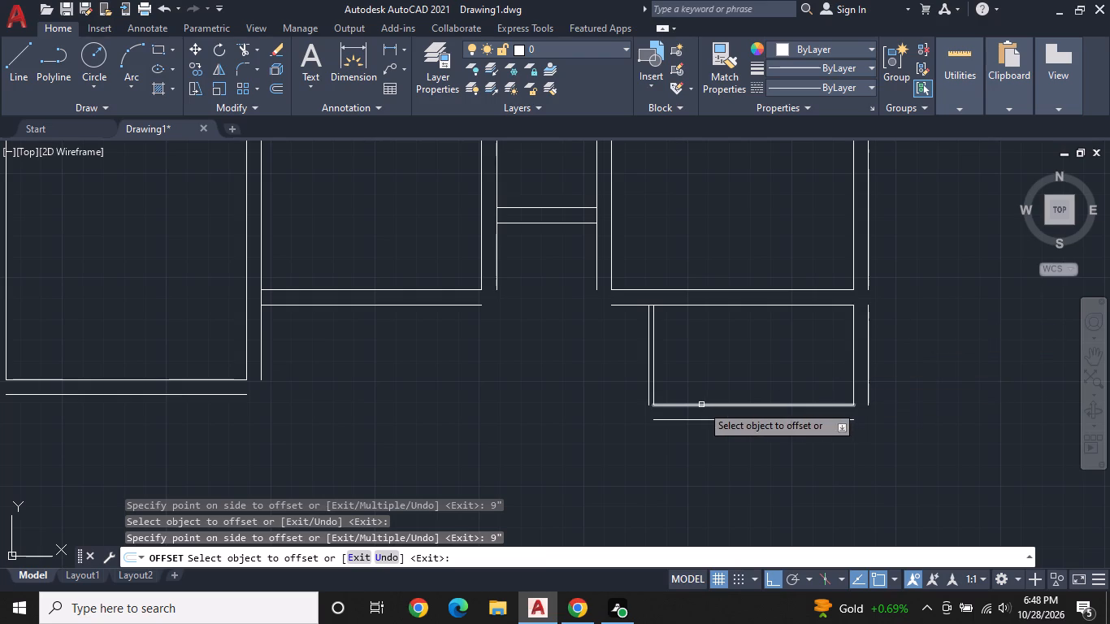
middle_drag(730, 435, 718, 396)
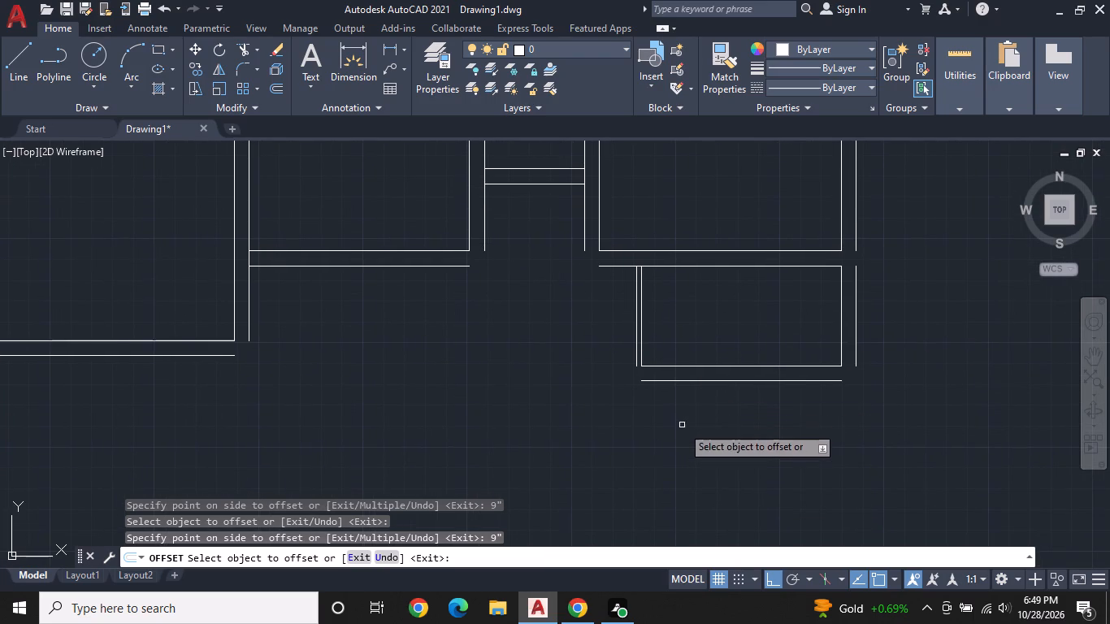
middle_drag(685, 428, 683, 393)
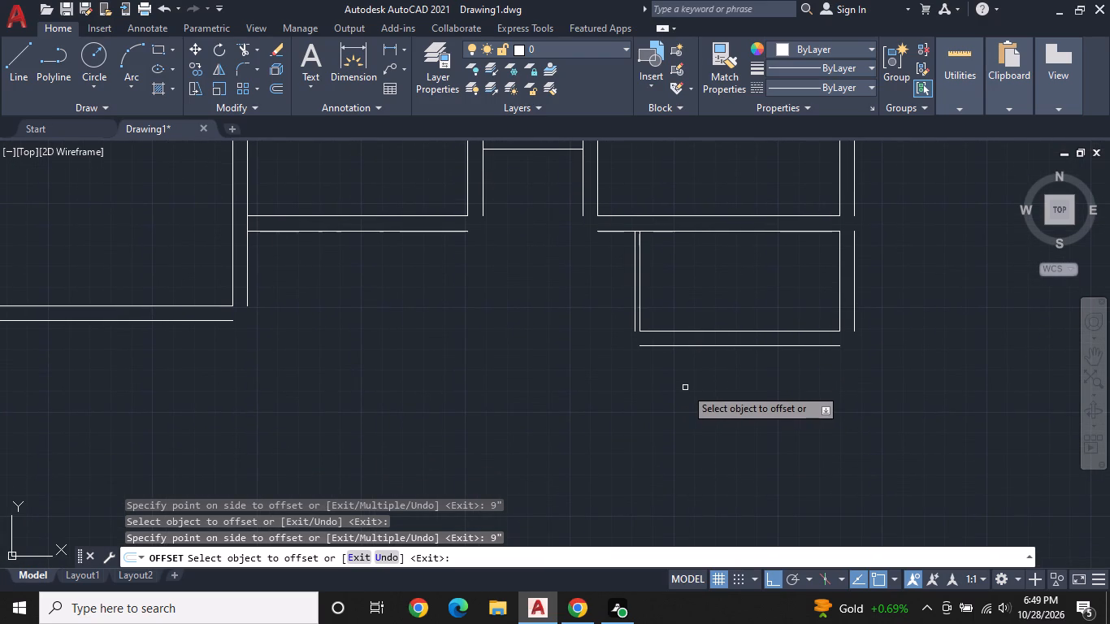
key(Escape)
Draw a sixth room from the right end of the fifth room's bottom offset line: 4'6" down, 8' left, and up to that line.
key(l)
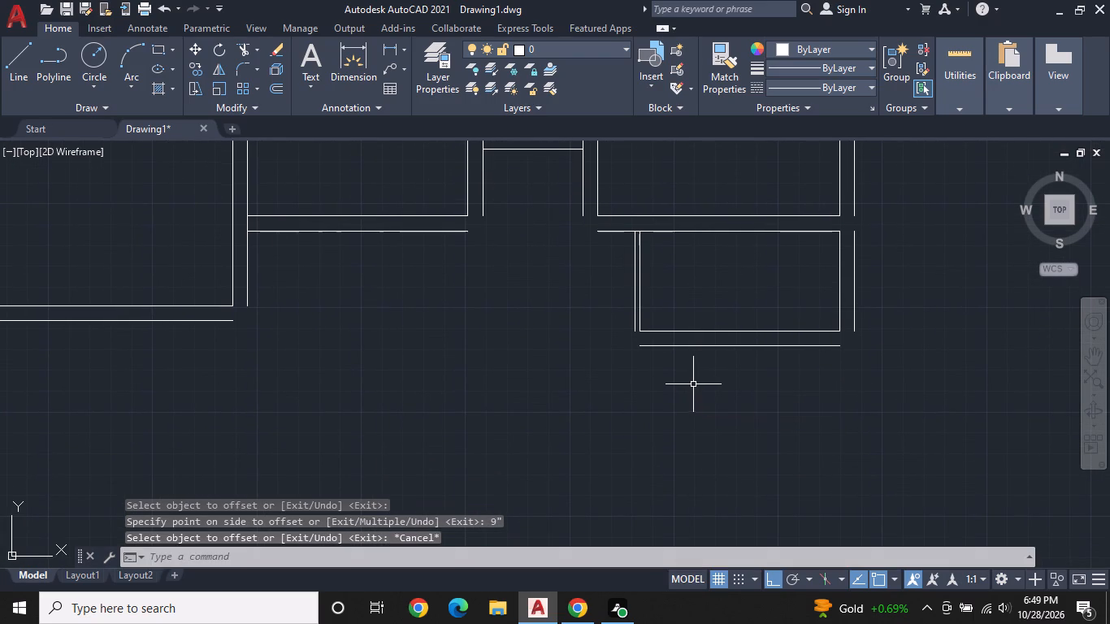
key(space)
click(840, 349)
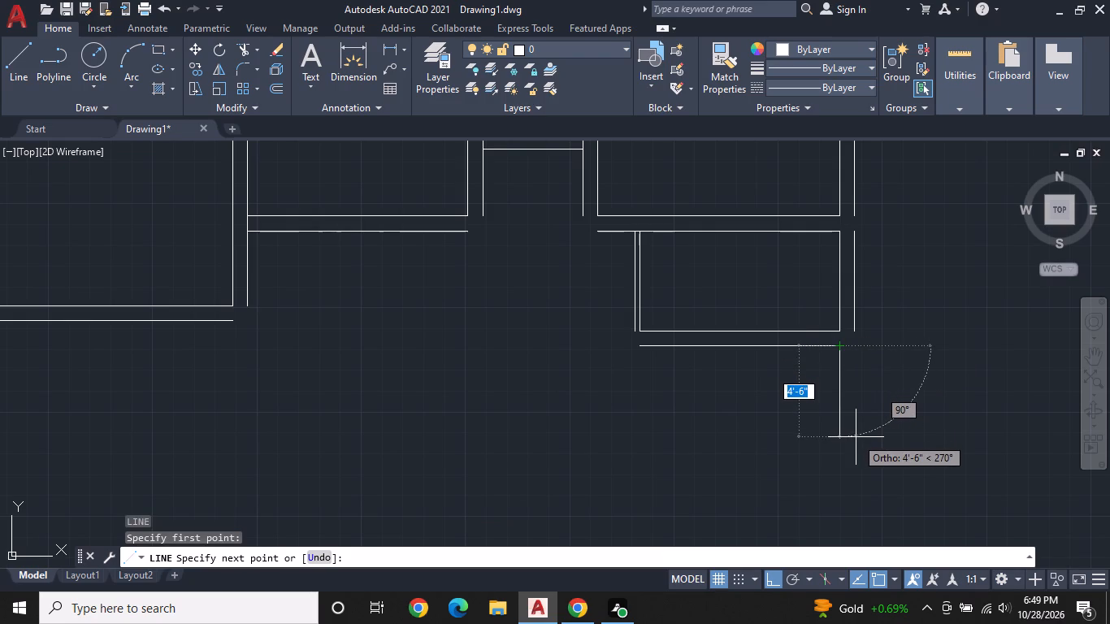
text(4'6")
key(Return)
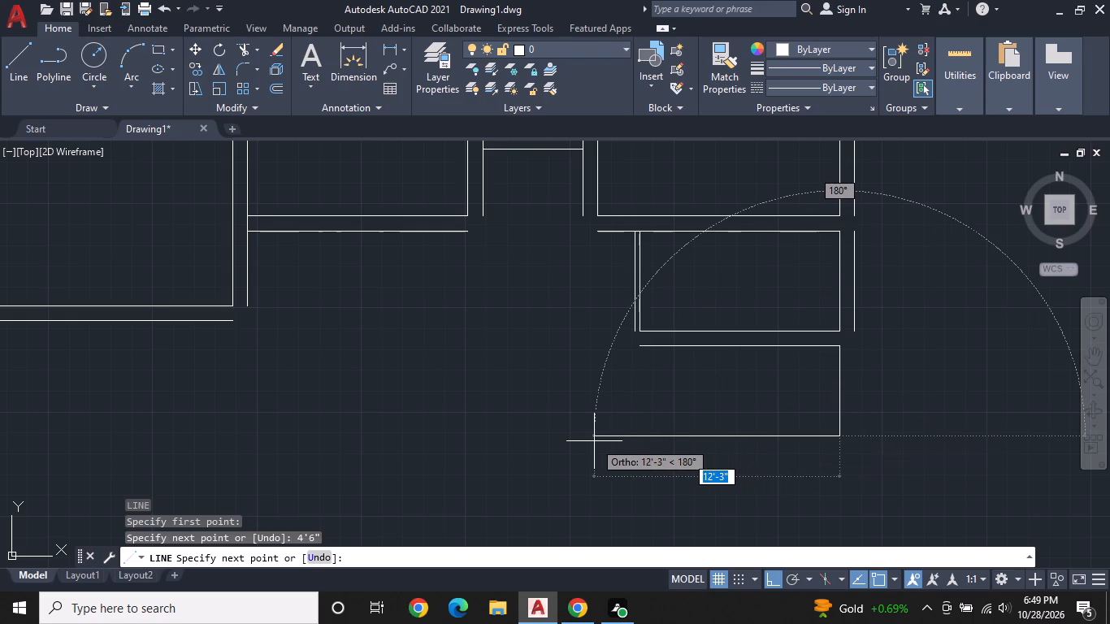
text(8')
key(Return)
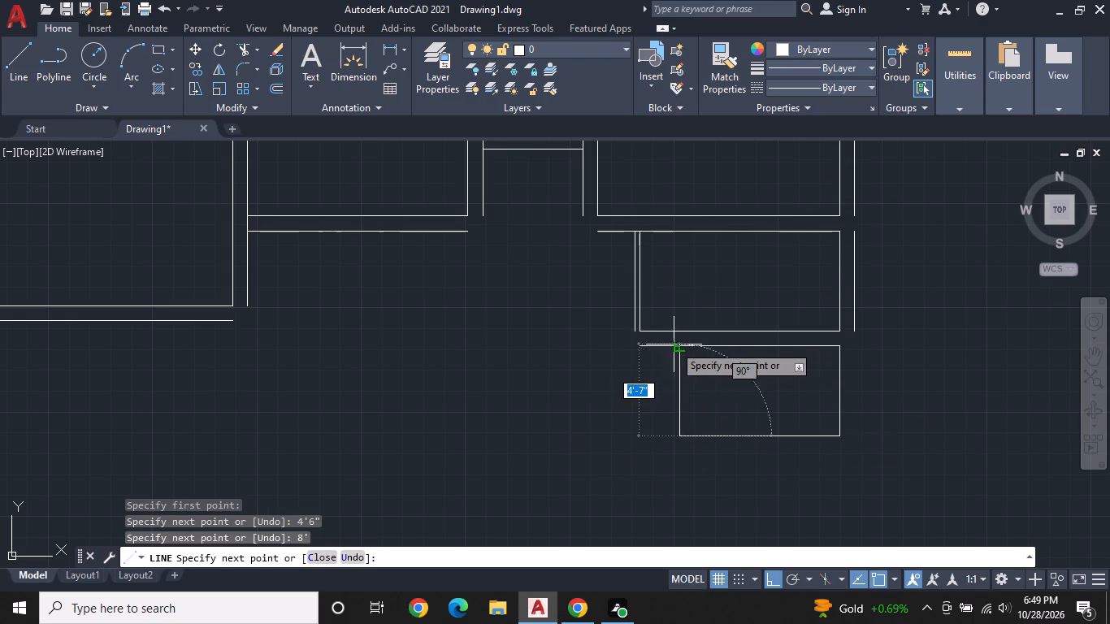
scroll(679, 349, up, 1)
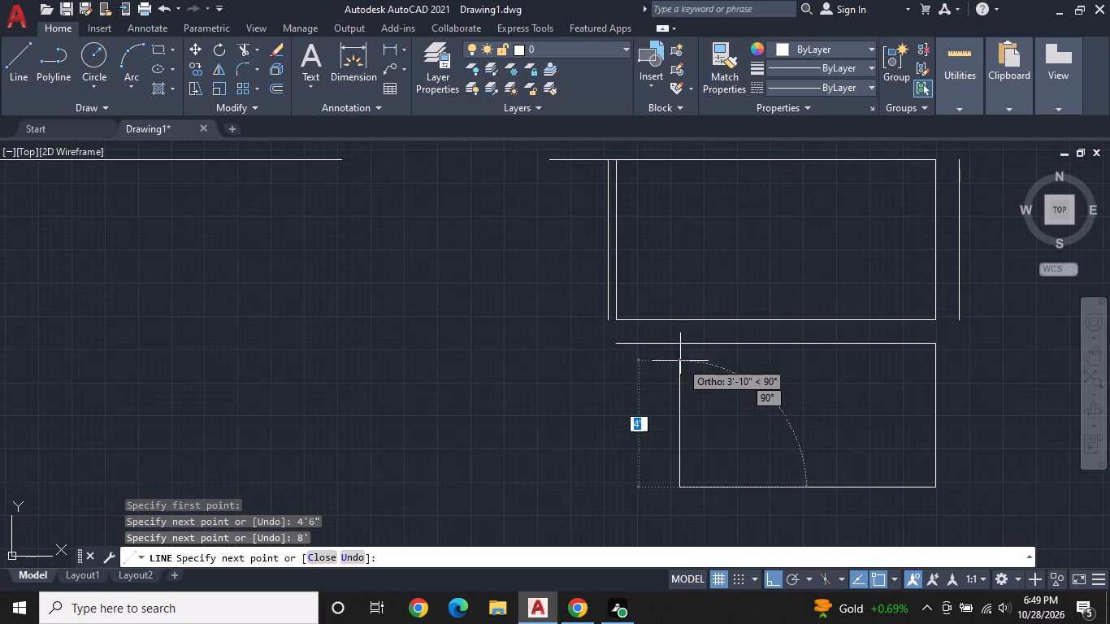
click(679, 344)
key(space)
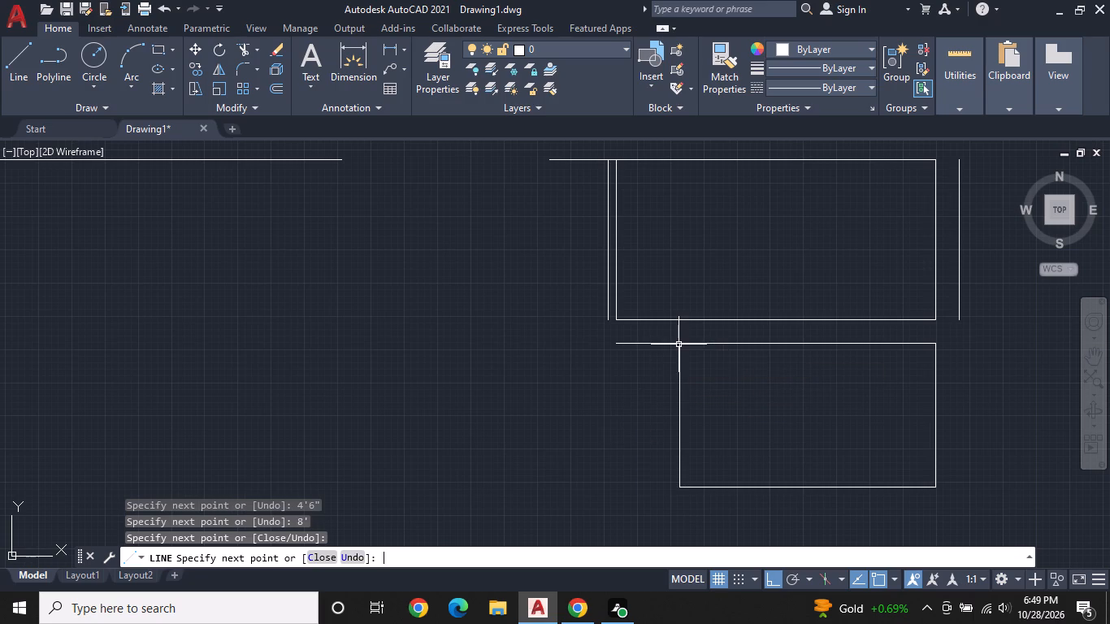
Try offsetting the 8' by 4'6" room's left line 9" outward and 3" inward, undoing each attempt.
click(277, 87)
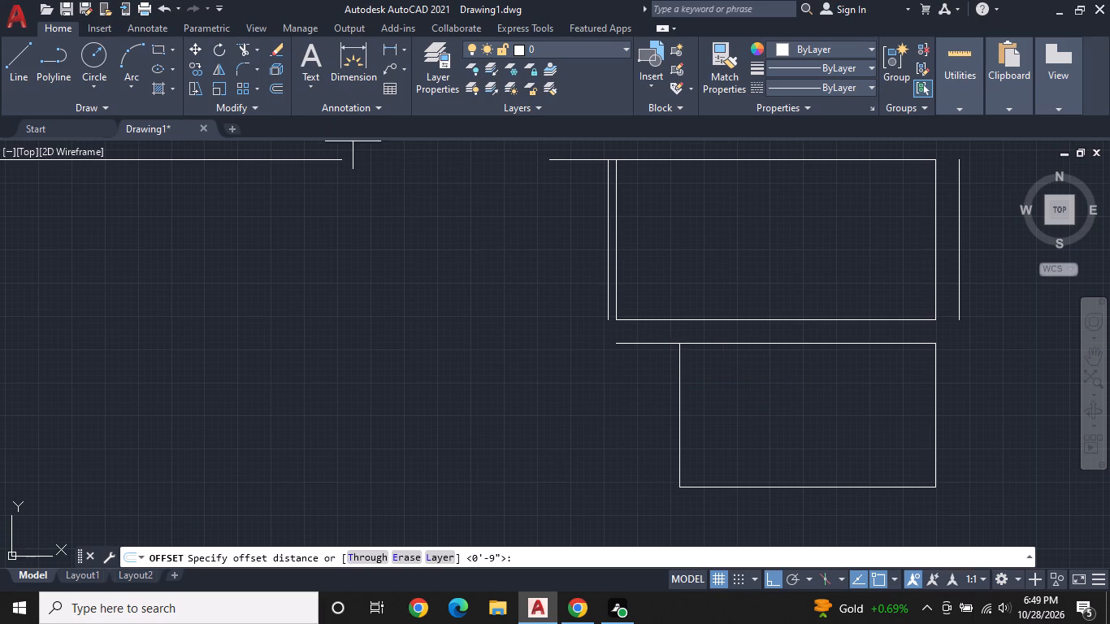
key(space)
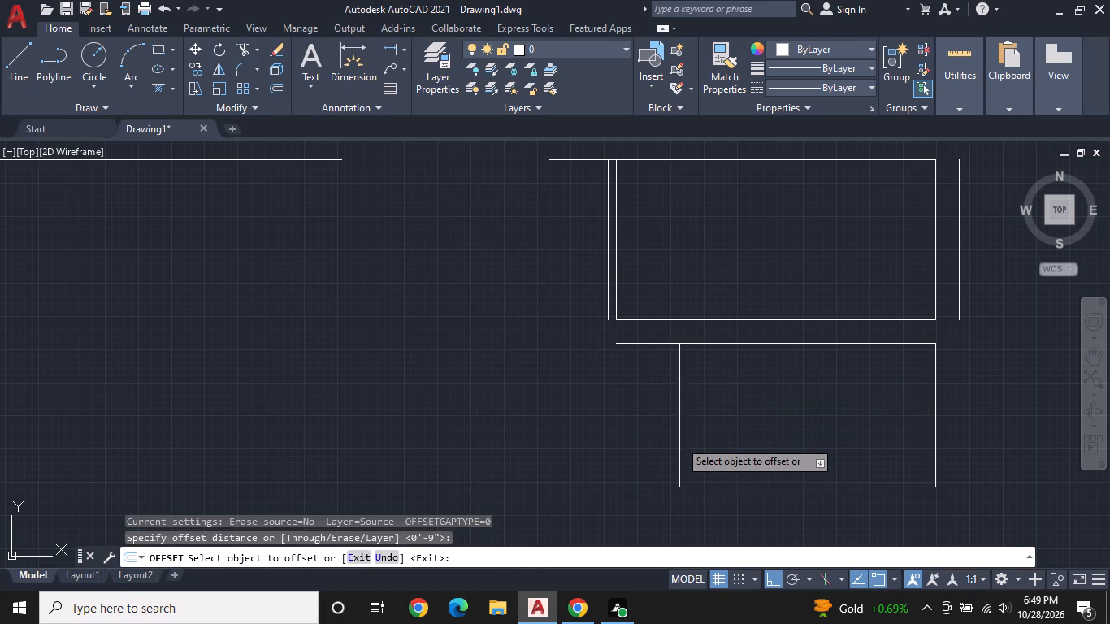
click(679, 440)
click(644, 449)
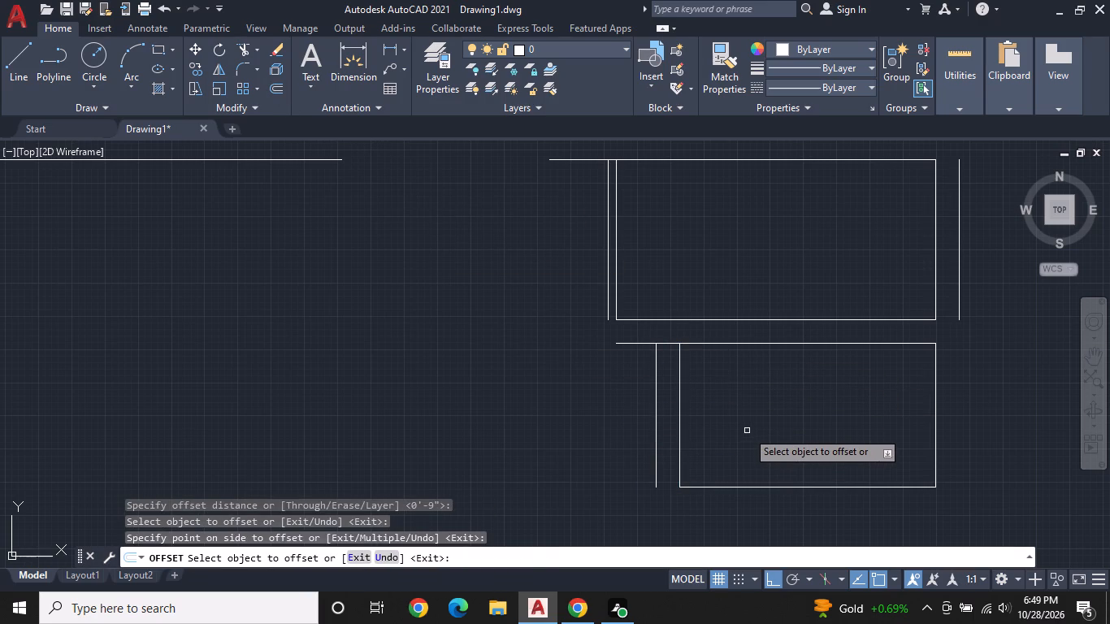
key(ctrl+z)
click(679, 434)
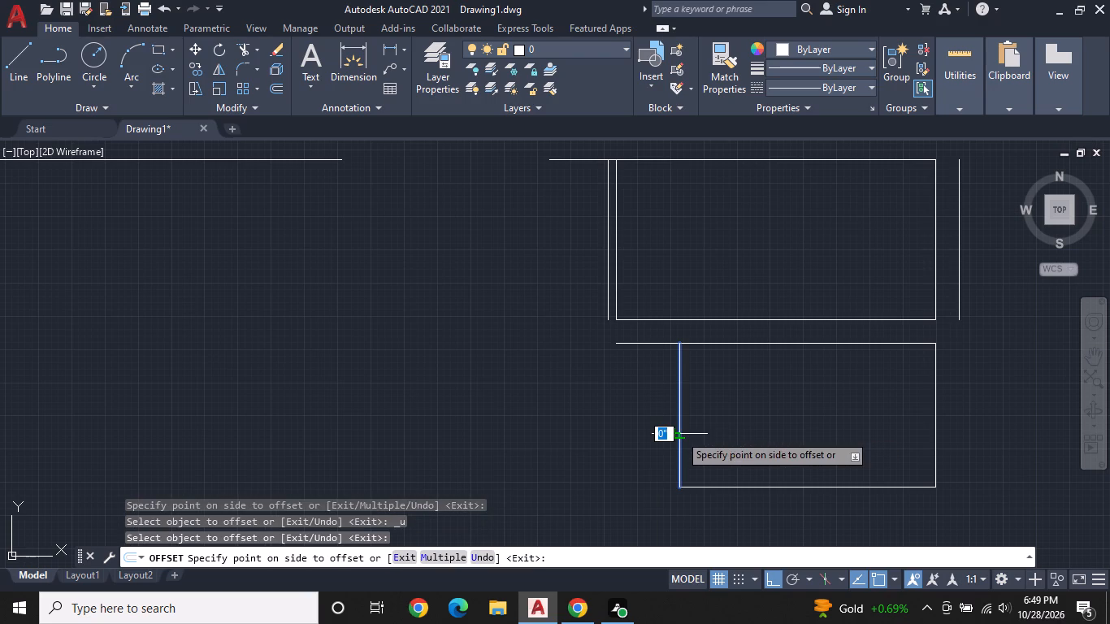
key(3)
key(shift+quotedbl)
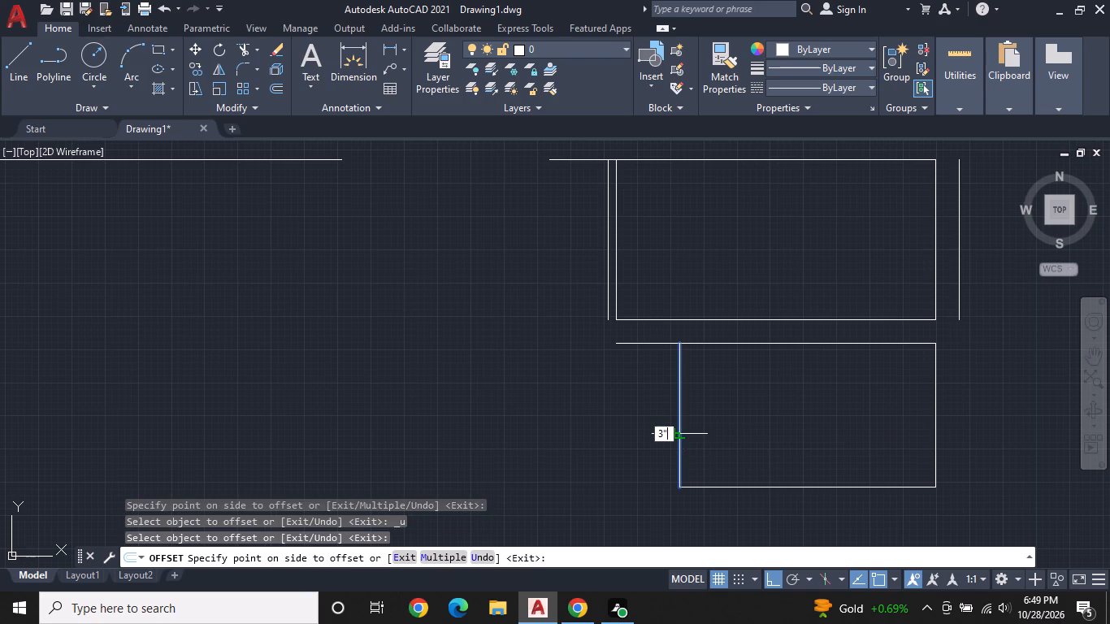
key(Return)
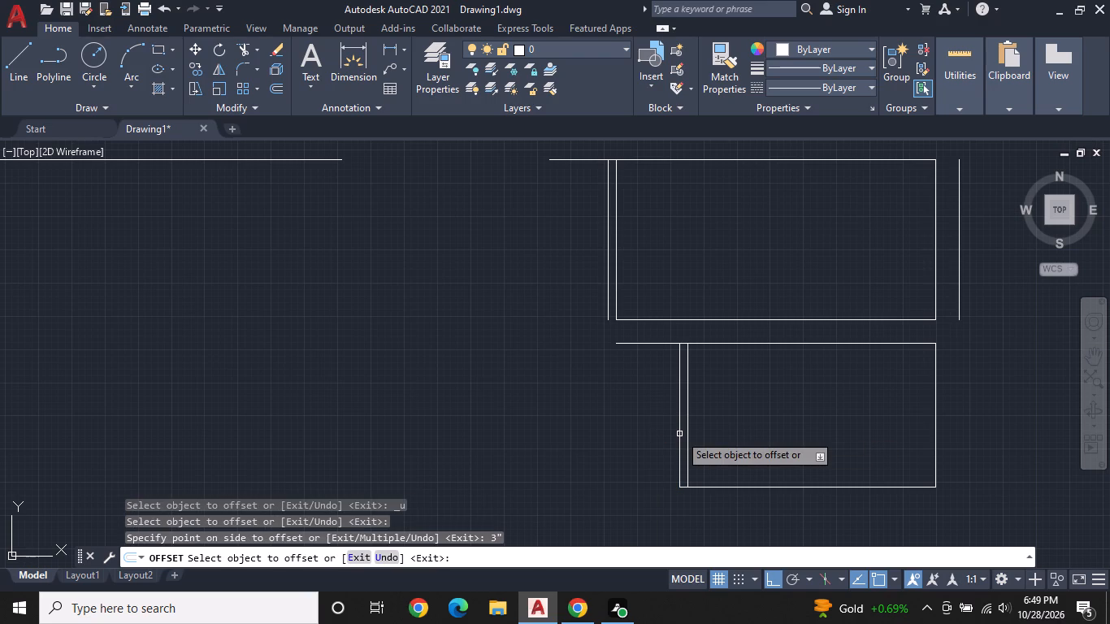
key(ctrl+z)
Offset the left line of the 8' by 4'6" room 3" outward.
click(679, 434)
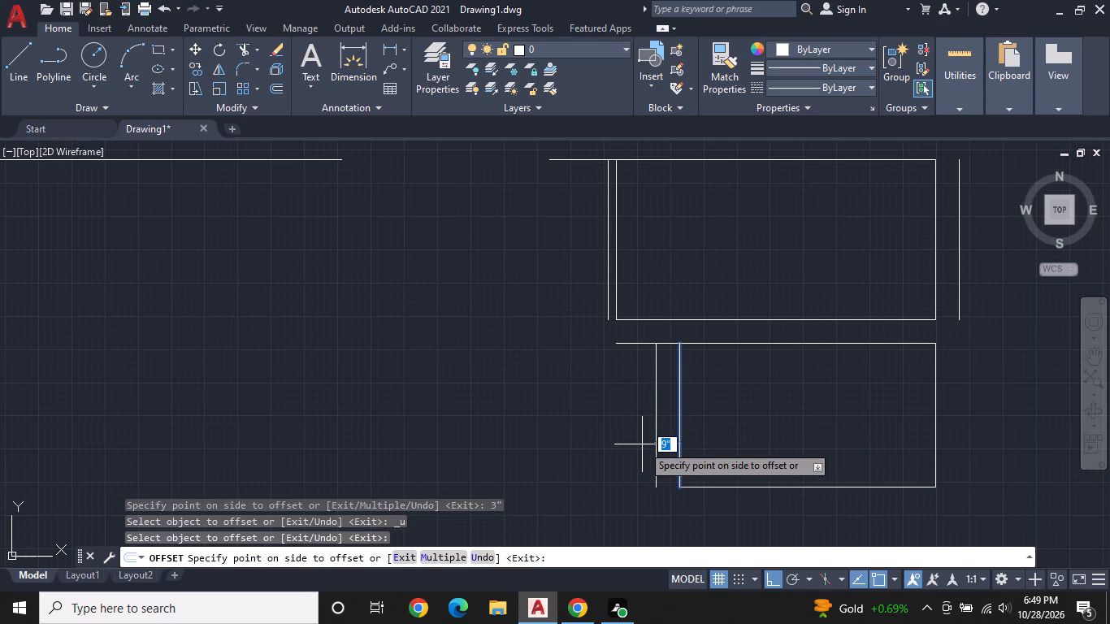
text(3")
key(Return)
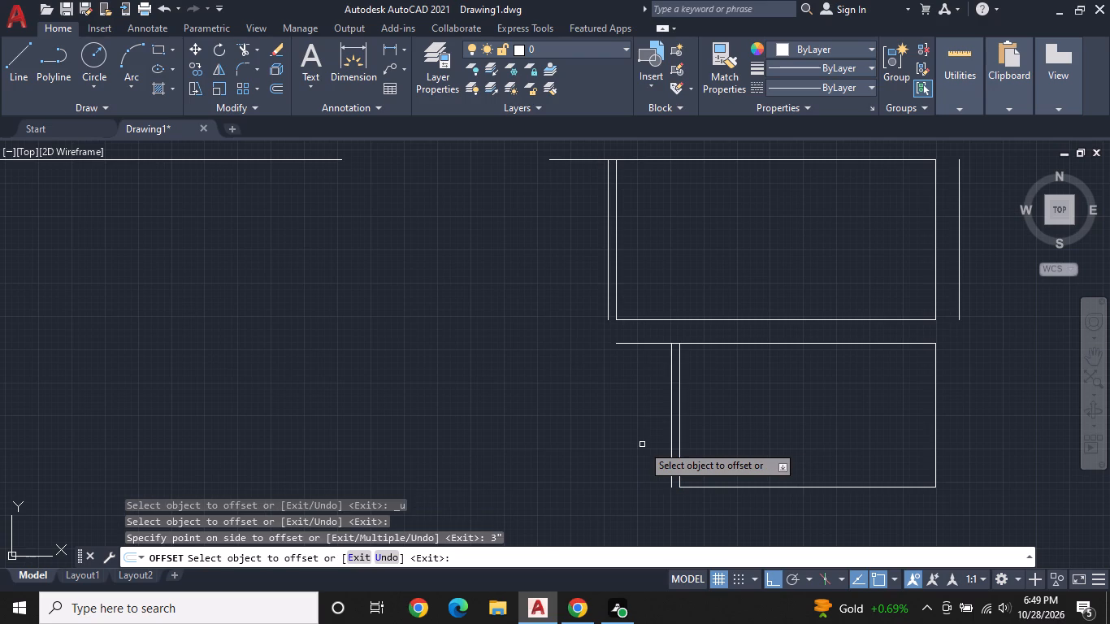
middle_drag(642, 444, 620, 366)
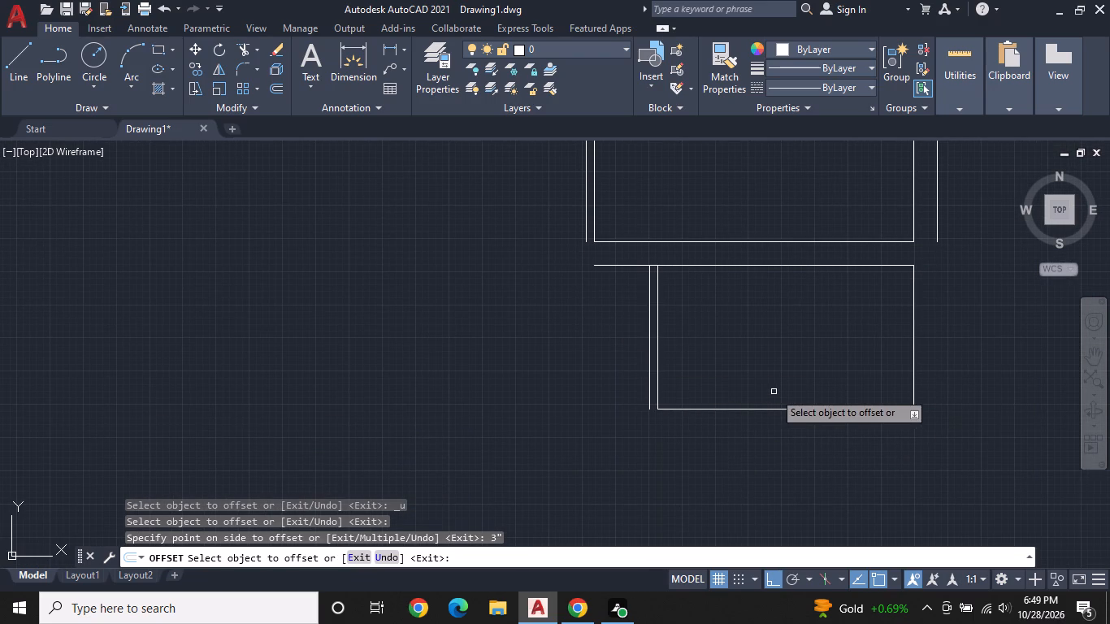
Offset the bottom line of the 8' by 4'6" room 3" outward and its right line 9" outward.
click(775, 410)
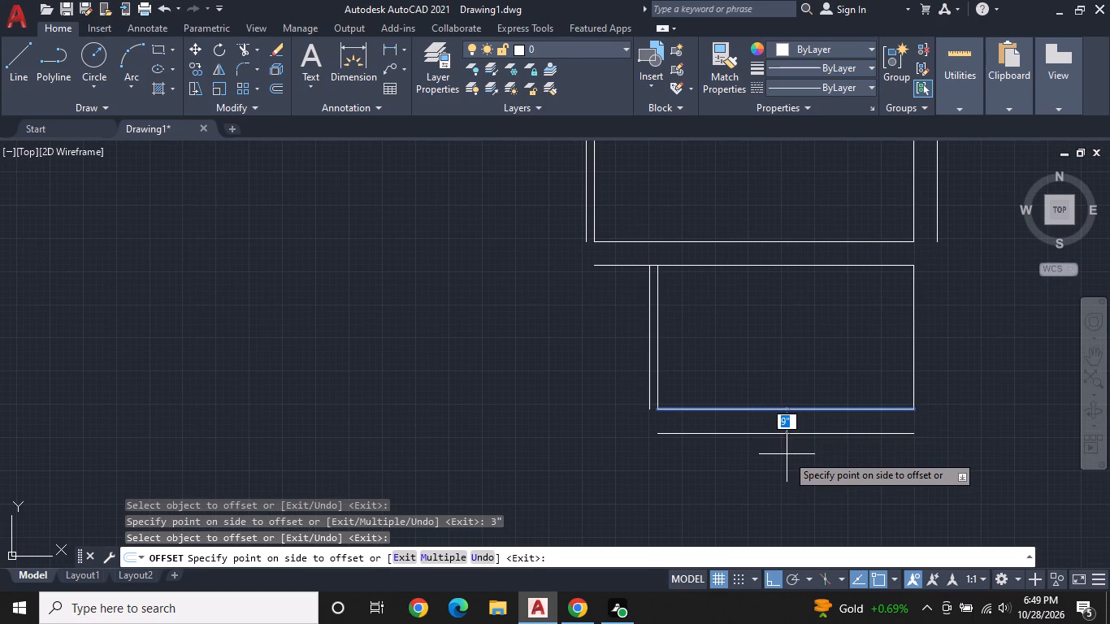
key(3)
key(apostrophe)
key(BackSpace)
key(shift+quotedbl)
key(Return)
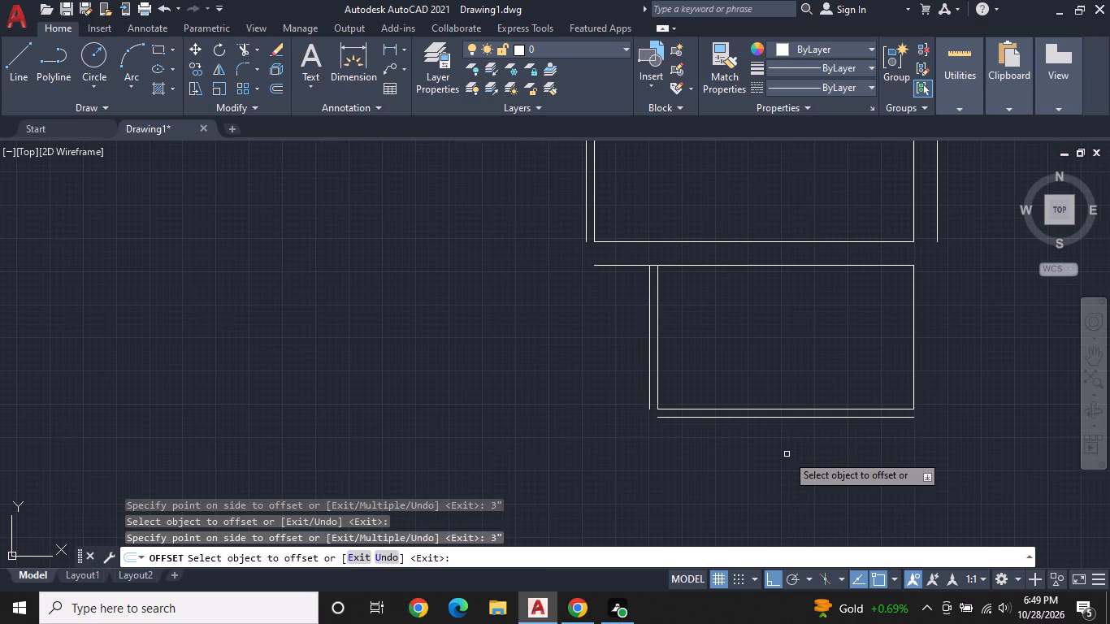
click(915, 360)
click(1017, 328)
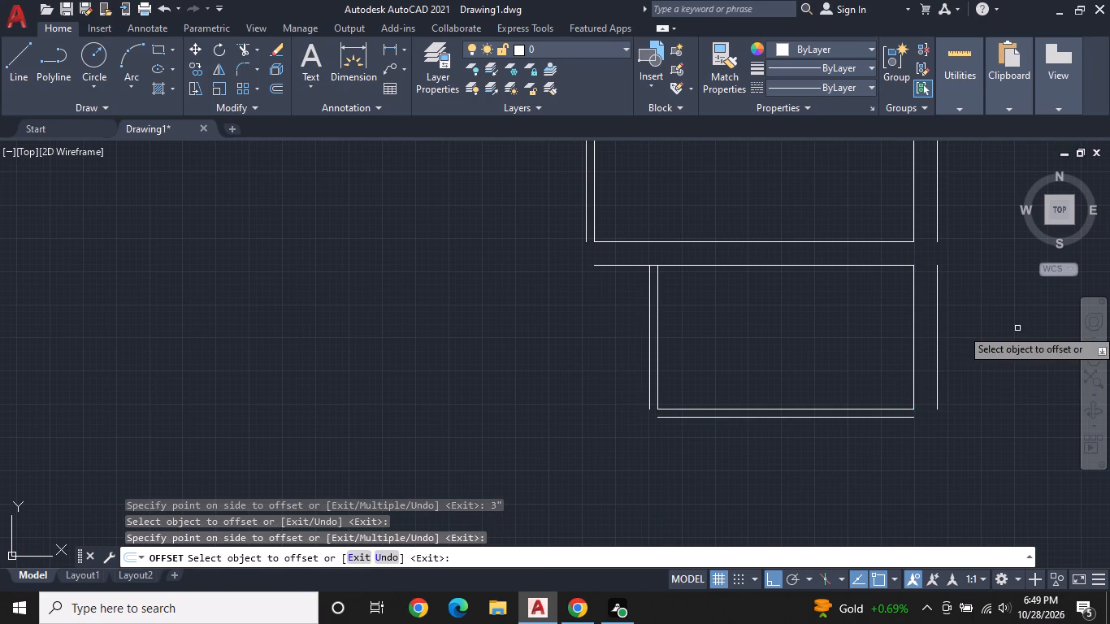
Draw a seventh room from the right end of the sixth room's bottom offset line: 10'6" down, 12'1" left, 10'6" up, and across to that line's left end.
scroll(796, 407, down, 1)
middle_drag(796, 410, 787, 353)
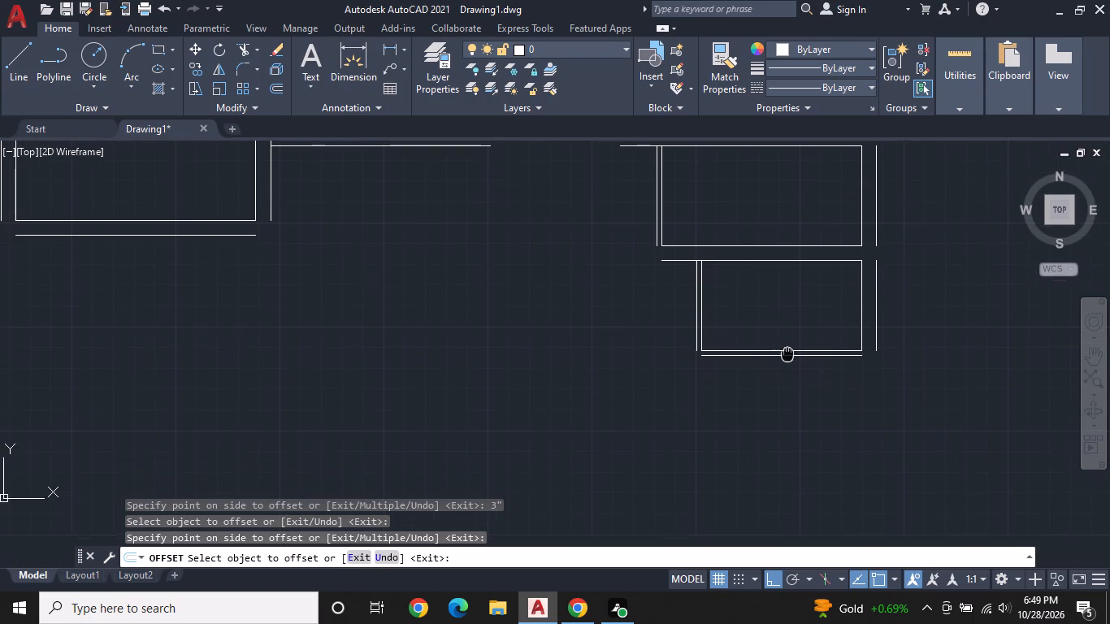
middle_drag(787, 353, 787, 349)
middle_drag(788, 375, 775, 346)
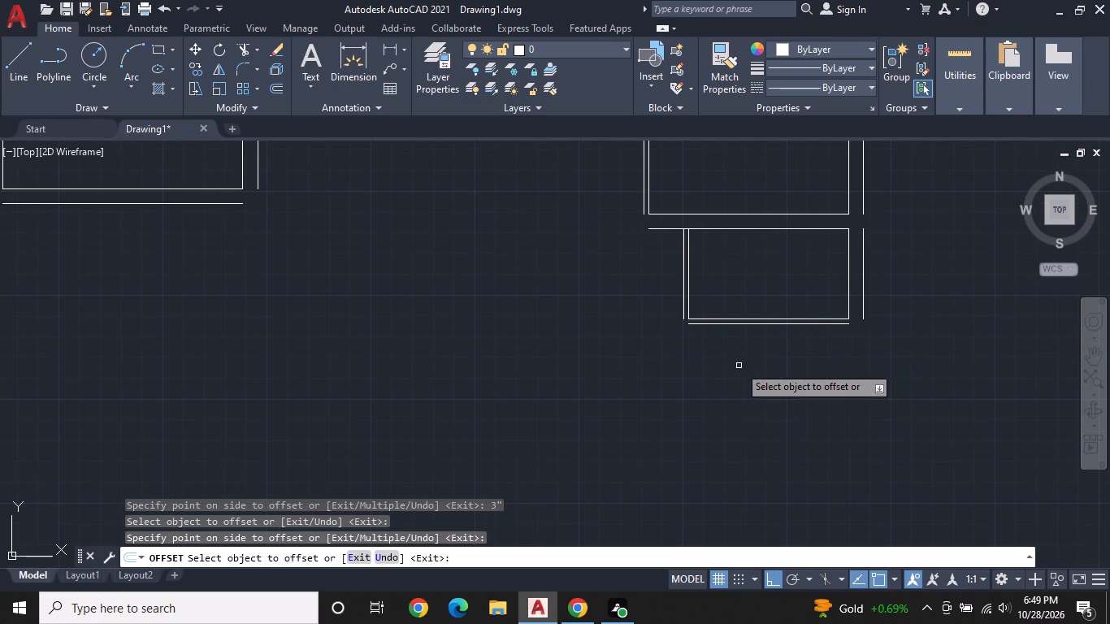
key(Escape)
text(L)
key(space)
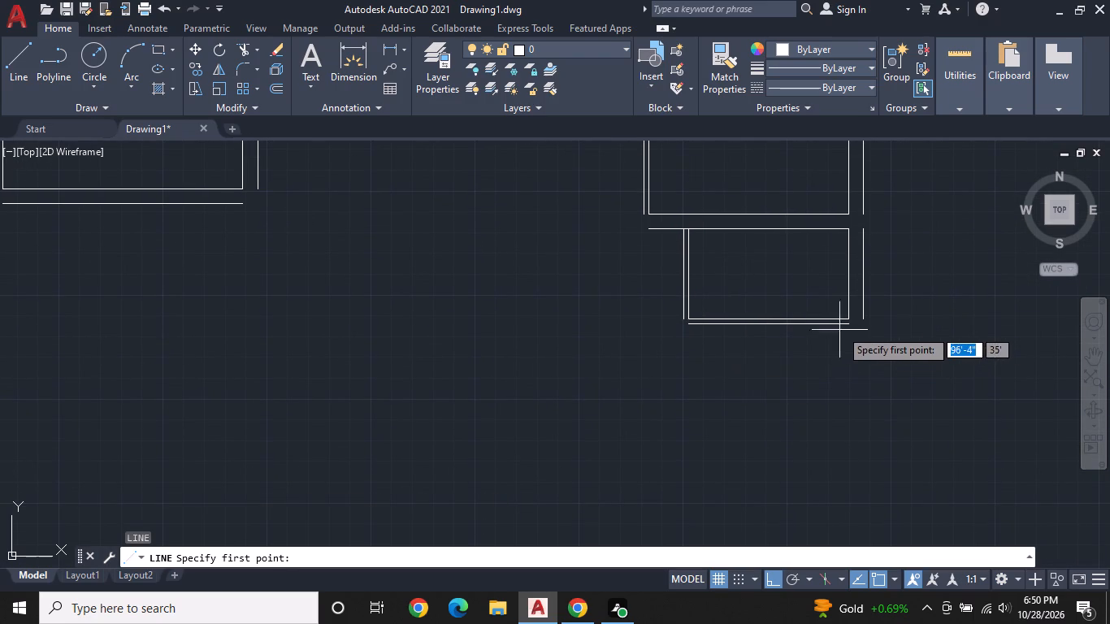
click(845, 329)
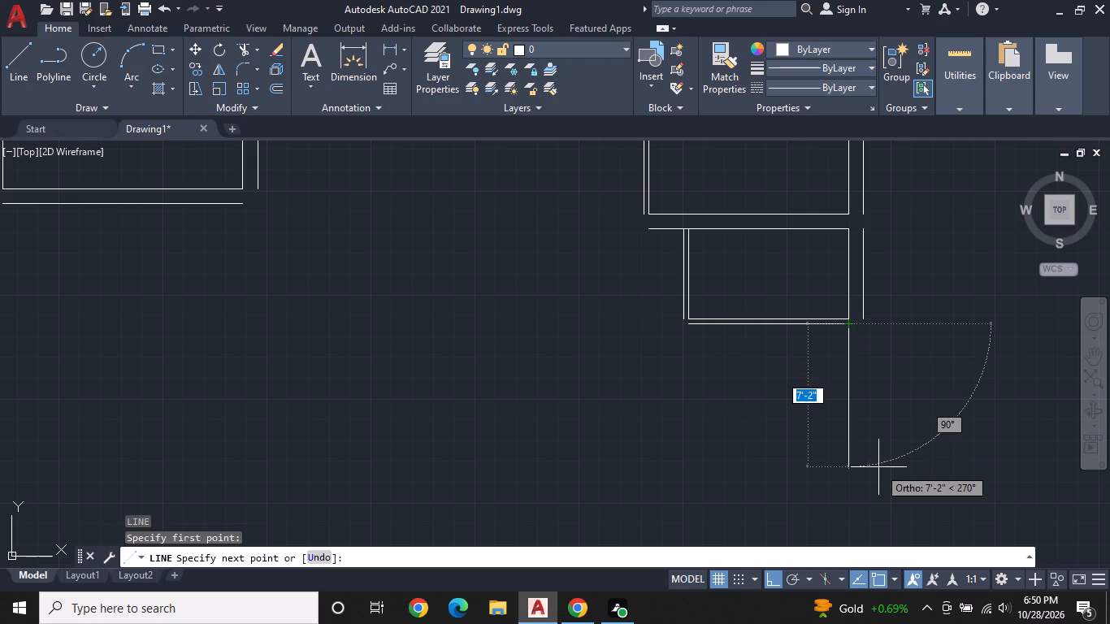
text(10'6")
key(Return)
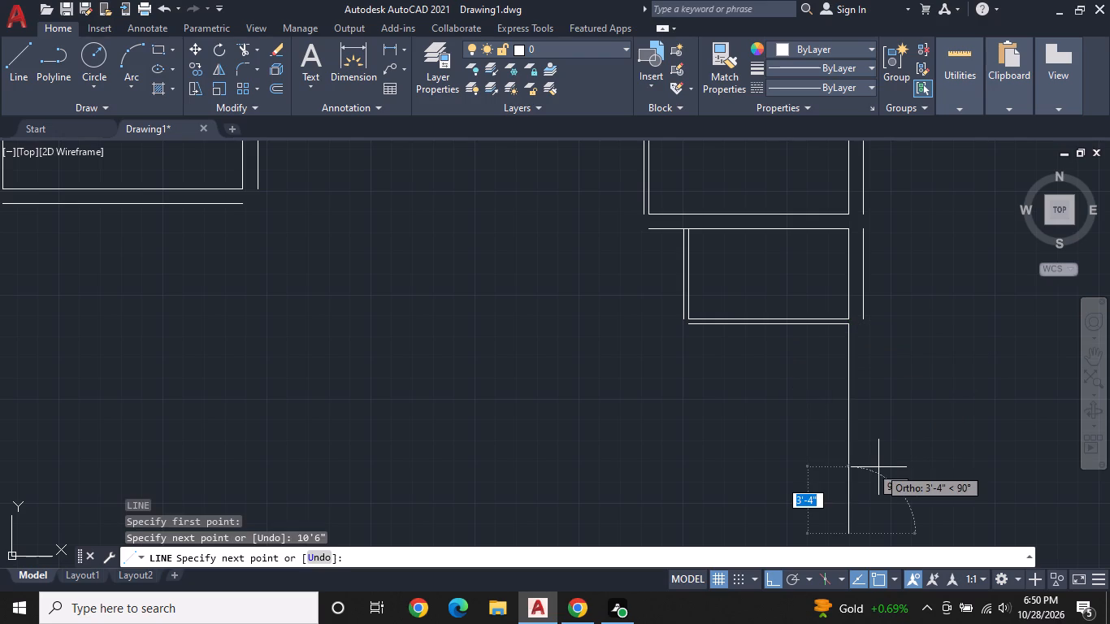
scroll(878, 467, down, 1)
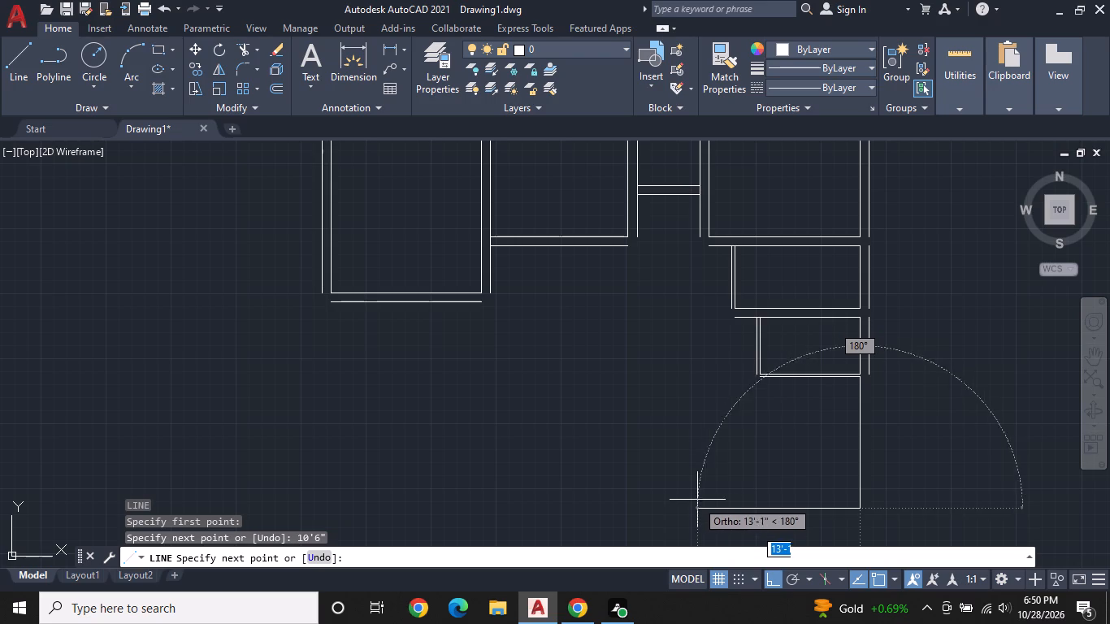
text(12'1")
key(Return)
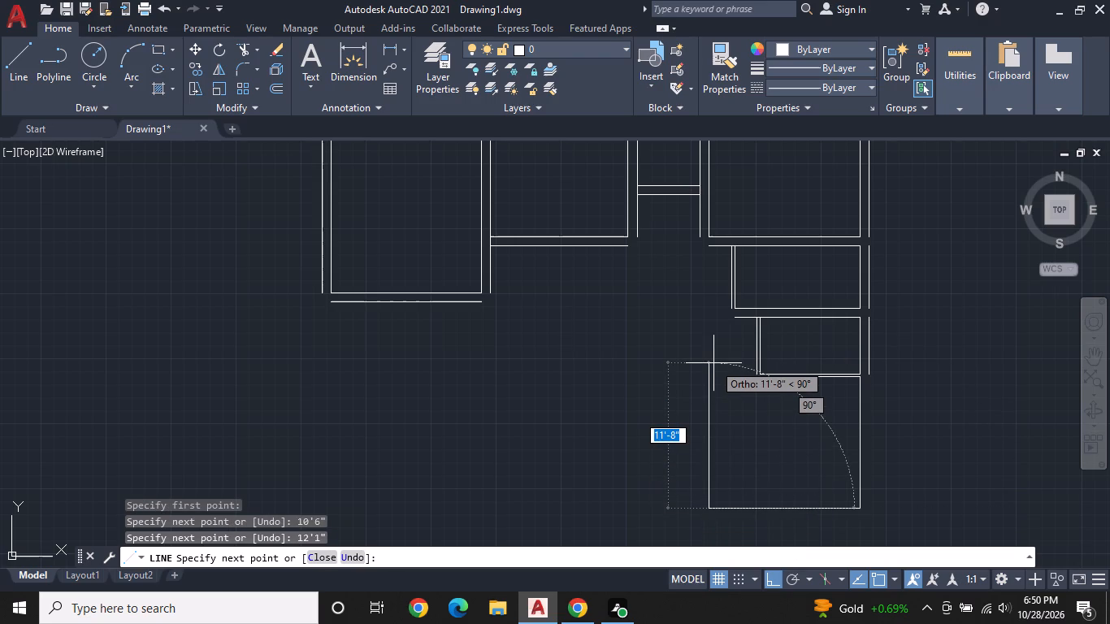
text(10'6")
key(Return)
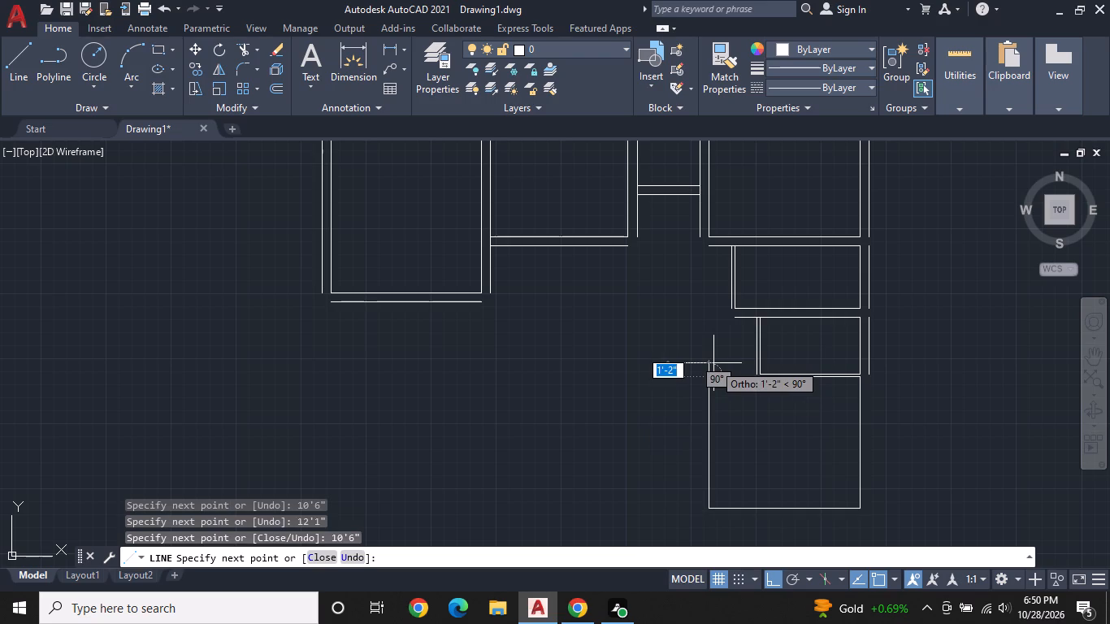
scroll(814, 382, up, 2)
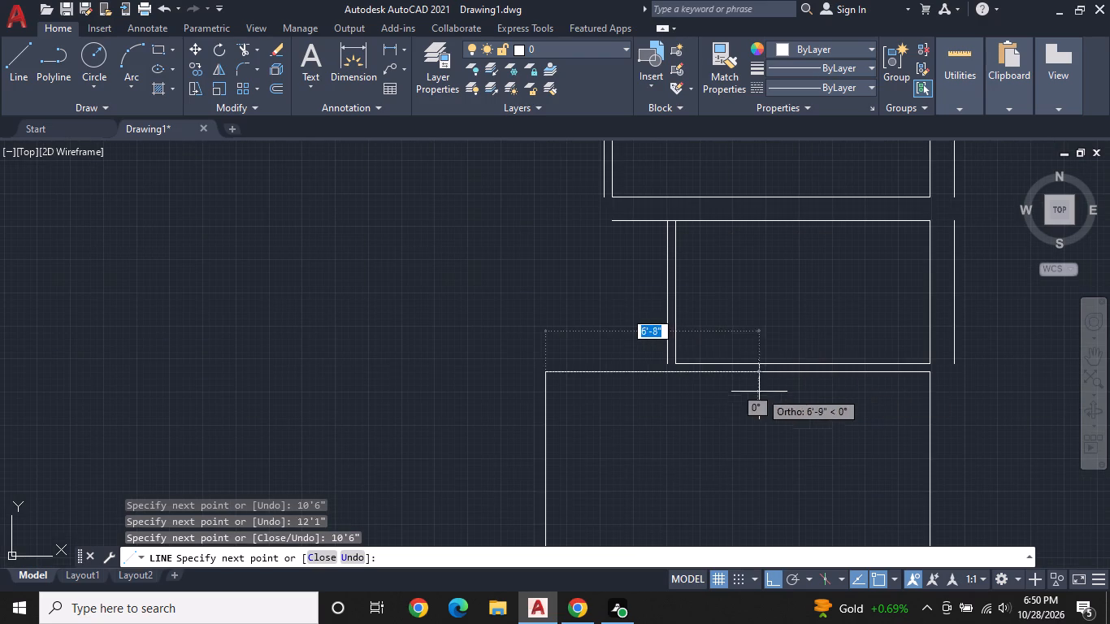
click(674, 374)
key(Escape)
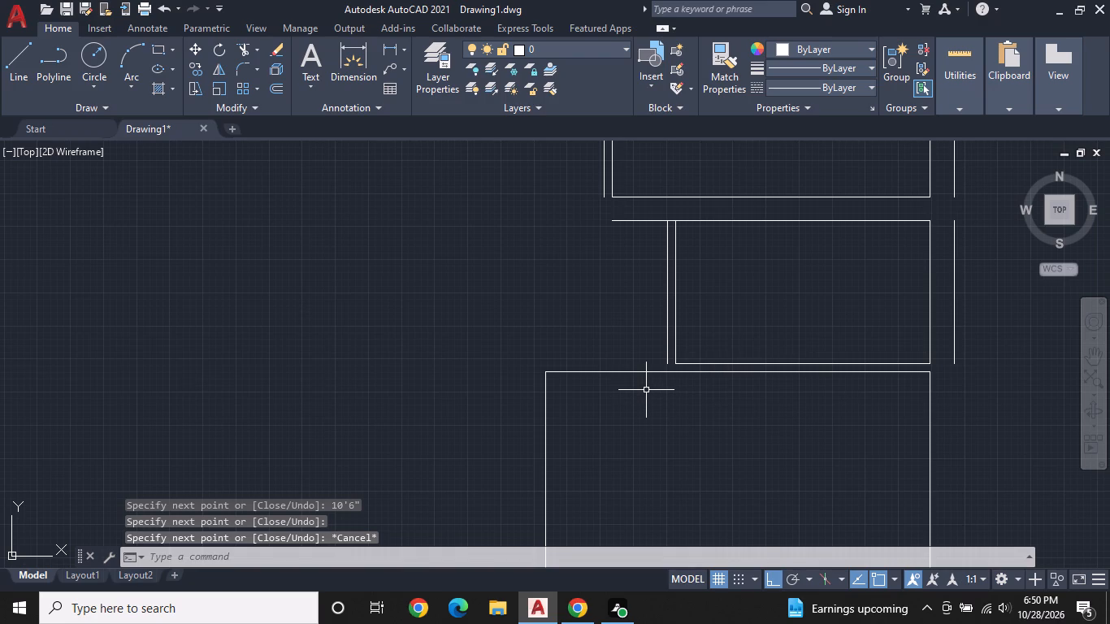
Offset the bottom line of the 12'1" by 10'6" room 3" outward and its right line 9" outward.
scroll(646, 390, down, 1)
middle_drag(647, 391, 621, 370)
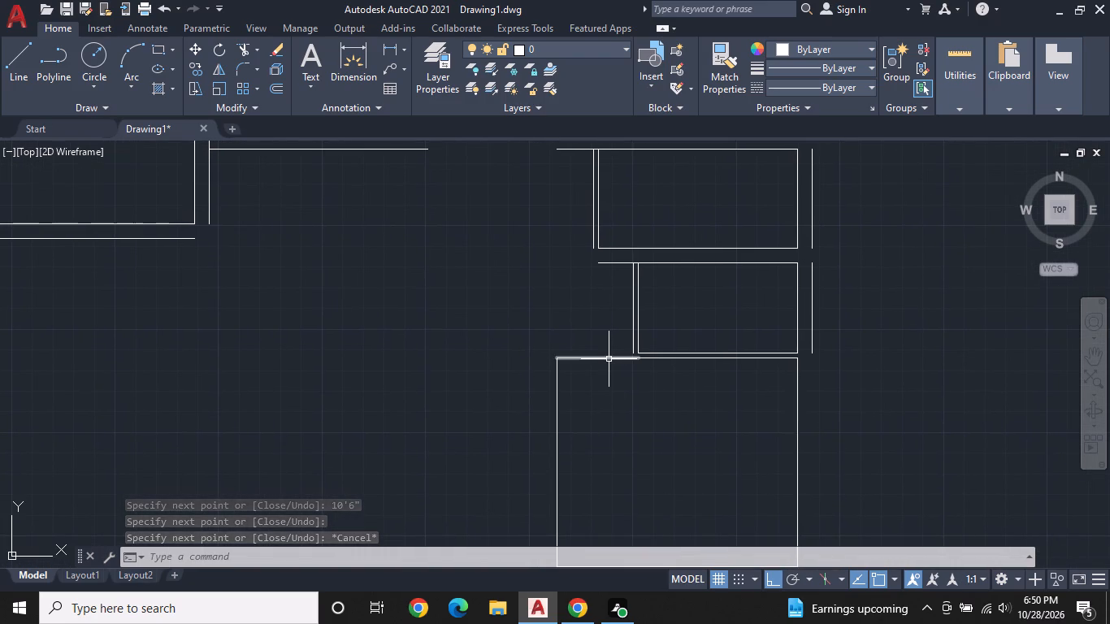
scroll(612, 372, down, 1)
middle_drag(614, 382, 608, 360)
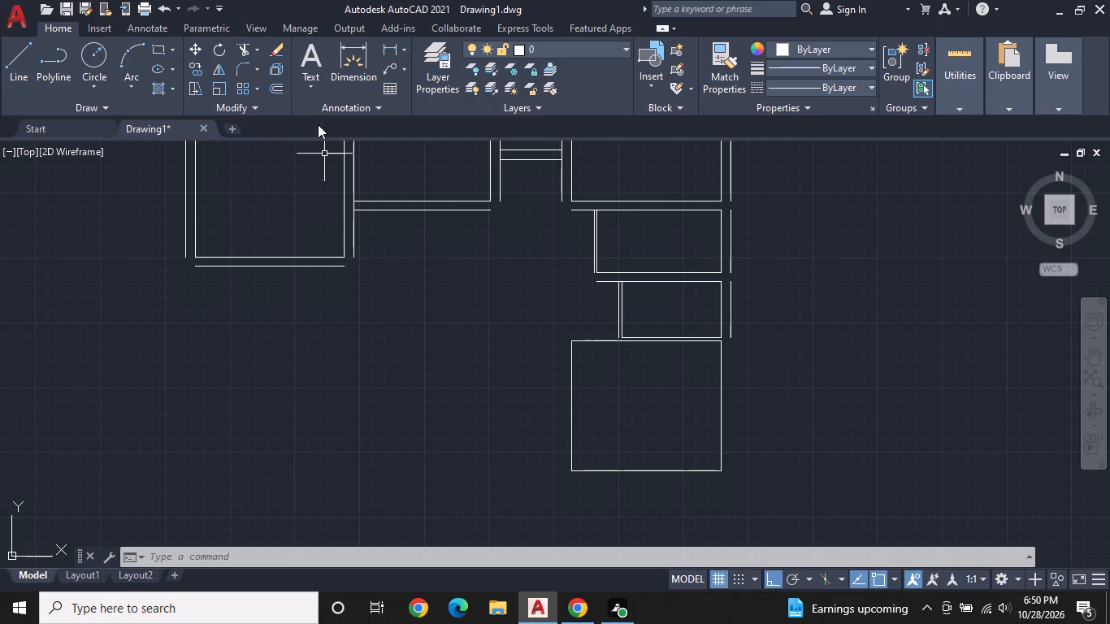
click(275, 92)
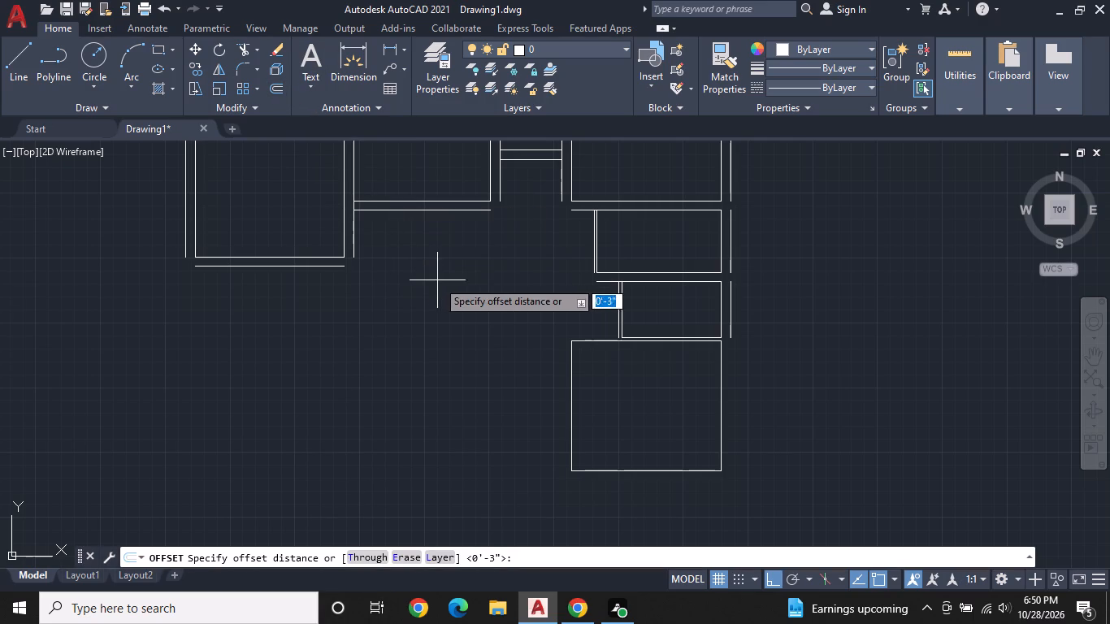
key(space)
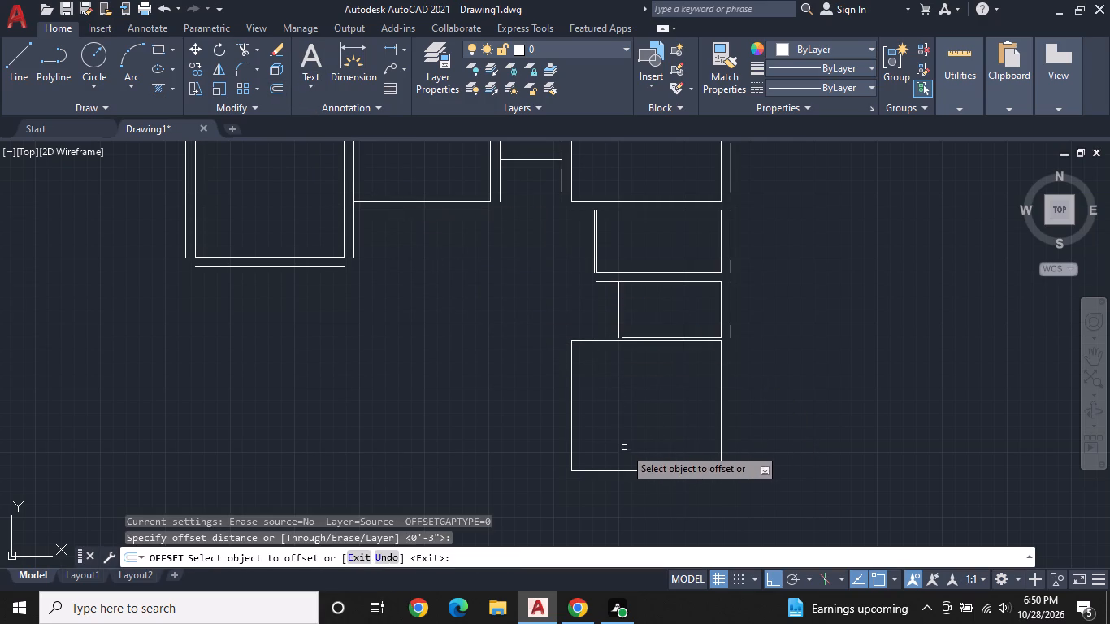
click(626, 472)
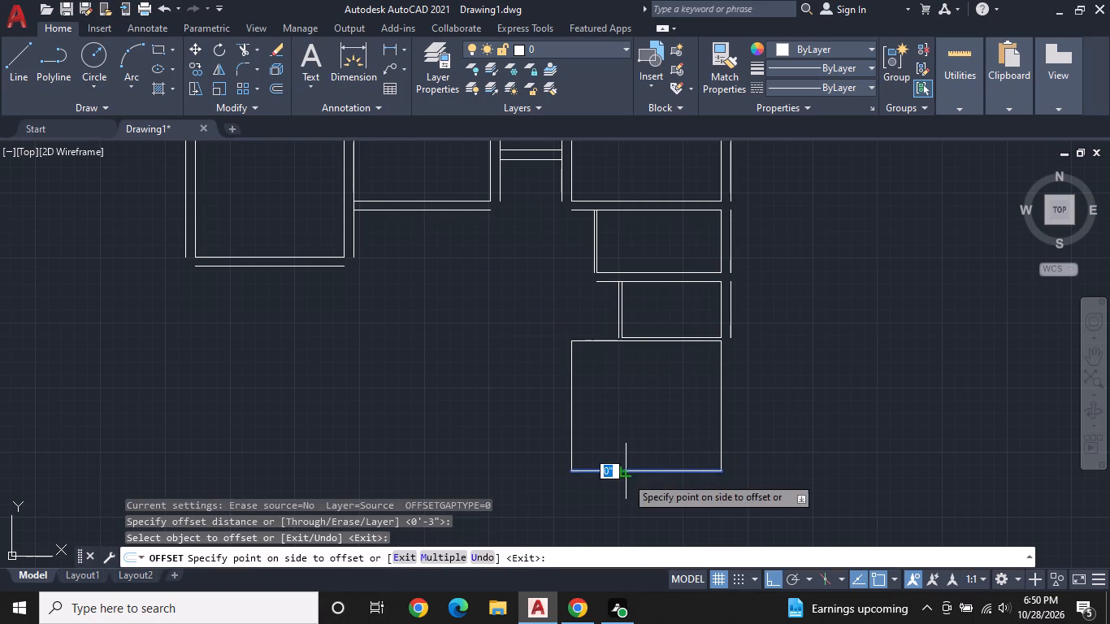
click(629, 485)
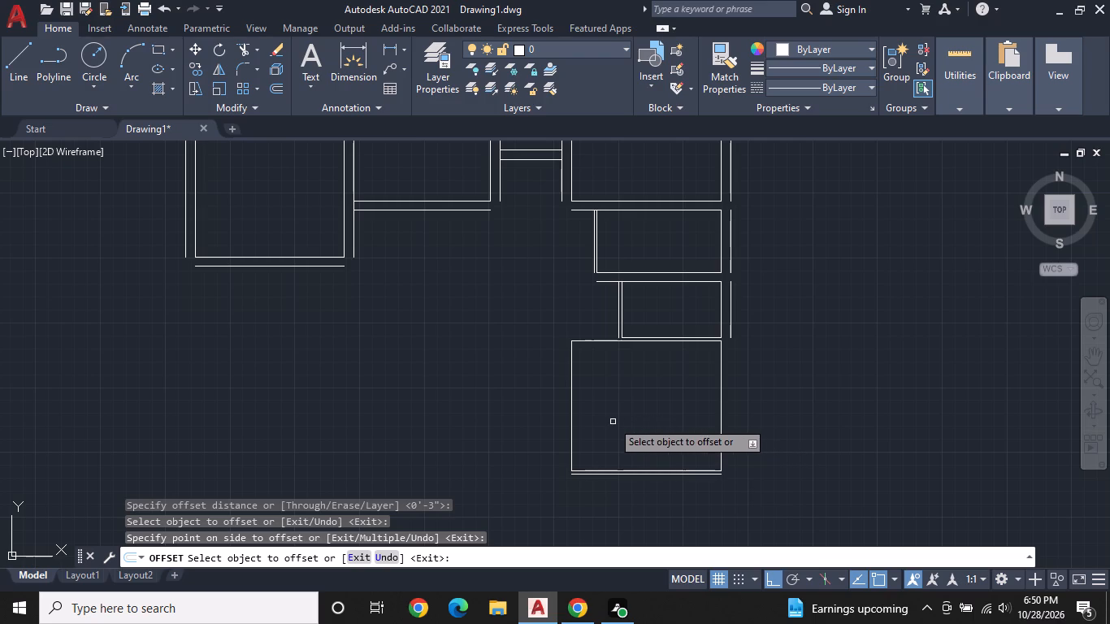
click(722, 396)
key(9)
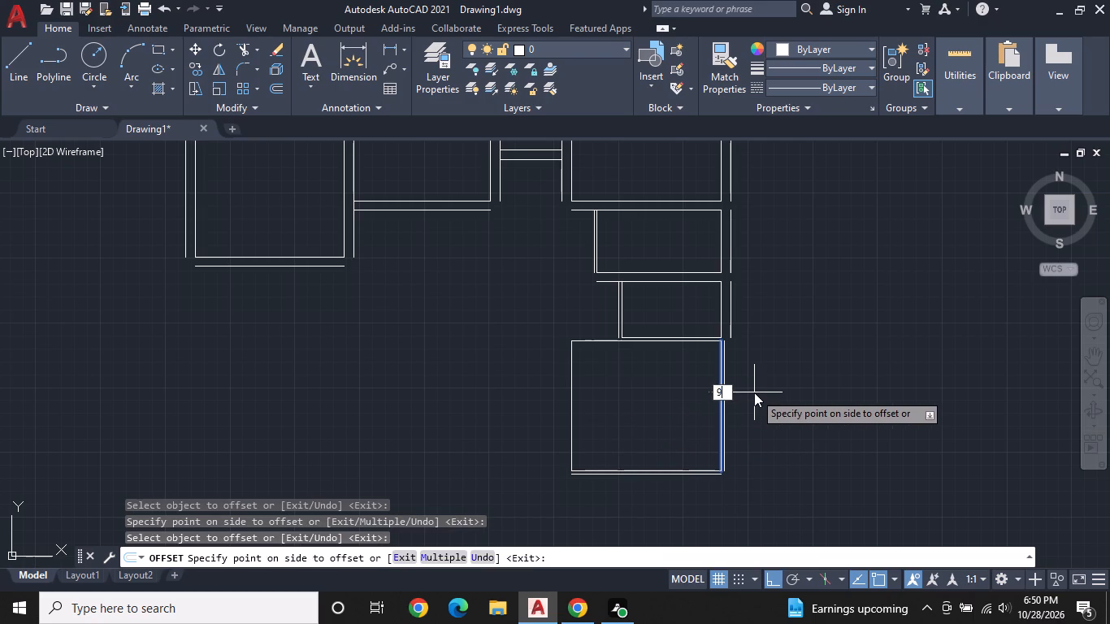
key(shift+quotedbl)
key(Return)
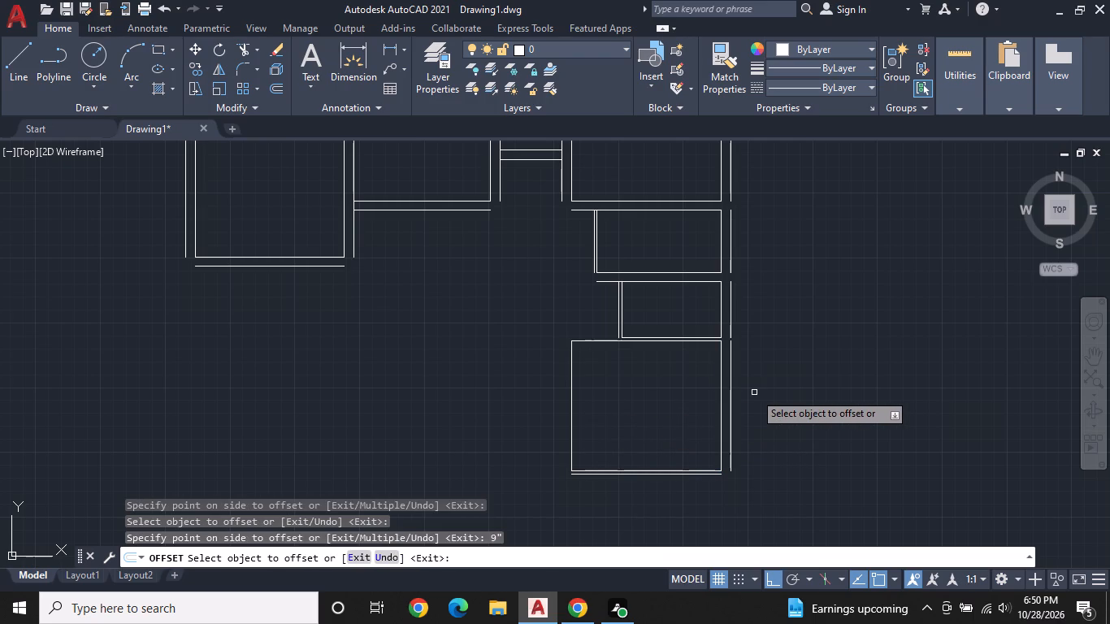
Offset the left line of the 12'1" by 10'6" room 6" outward.
click(571, 418)
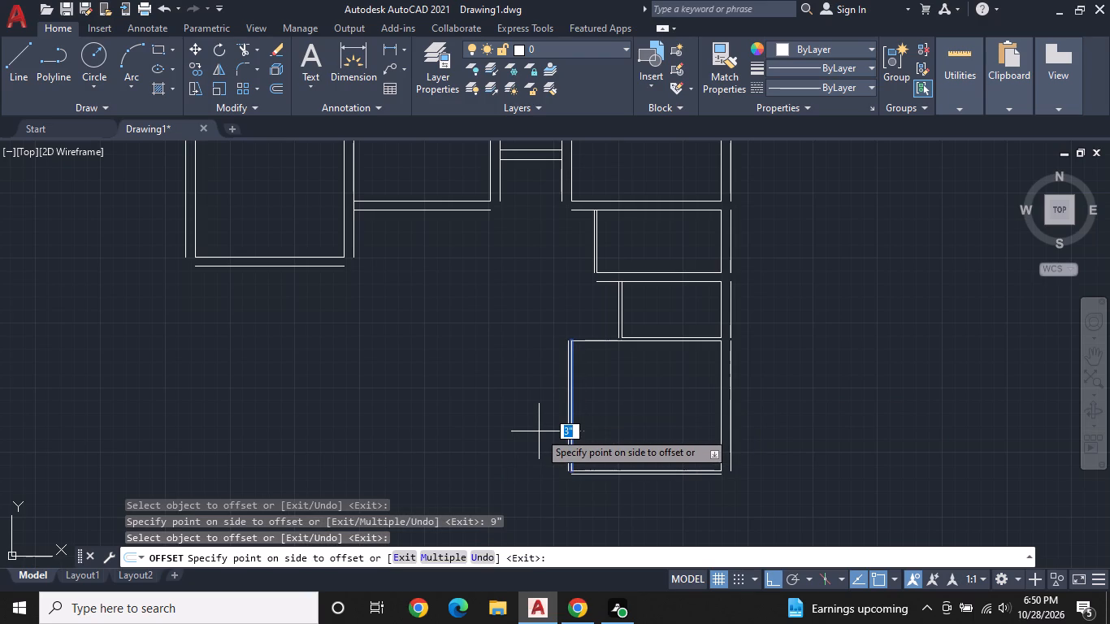
key(BackSpace)
key(6)
key(shift+quotedbl)
key(Return)
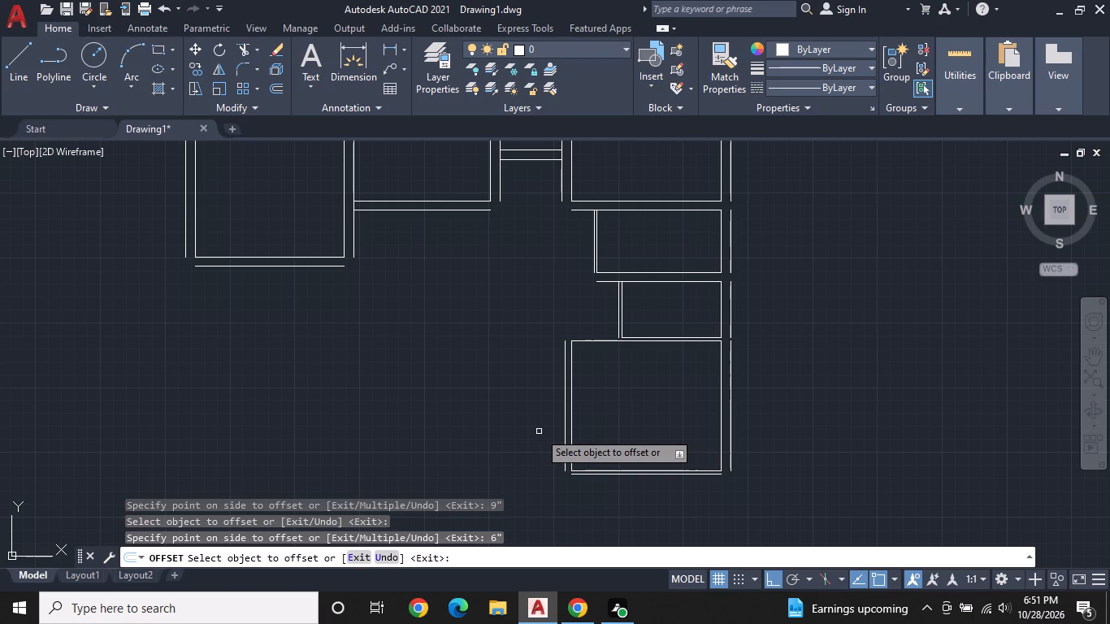
Offset the short top-left line segment of the 12'1" by 10'6" room 3" upward.
scroll(515, 422, down, 1)
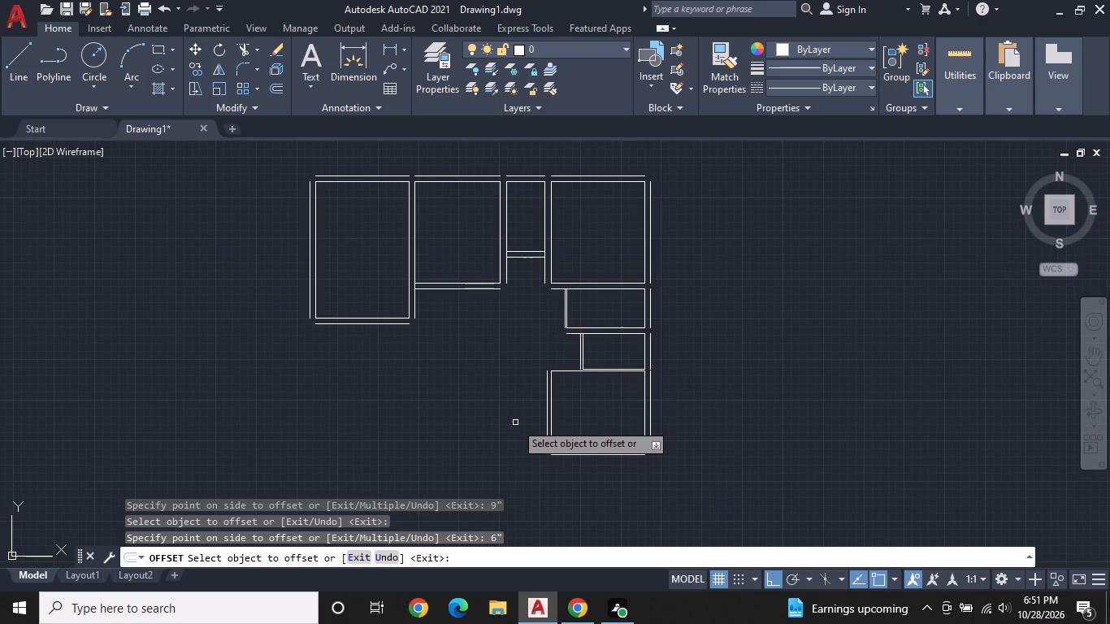
middle_drag(520, 425, 527, 396)
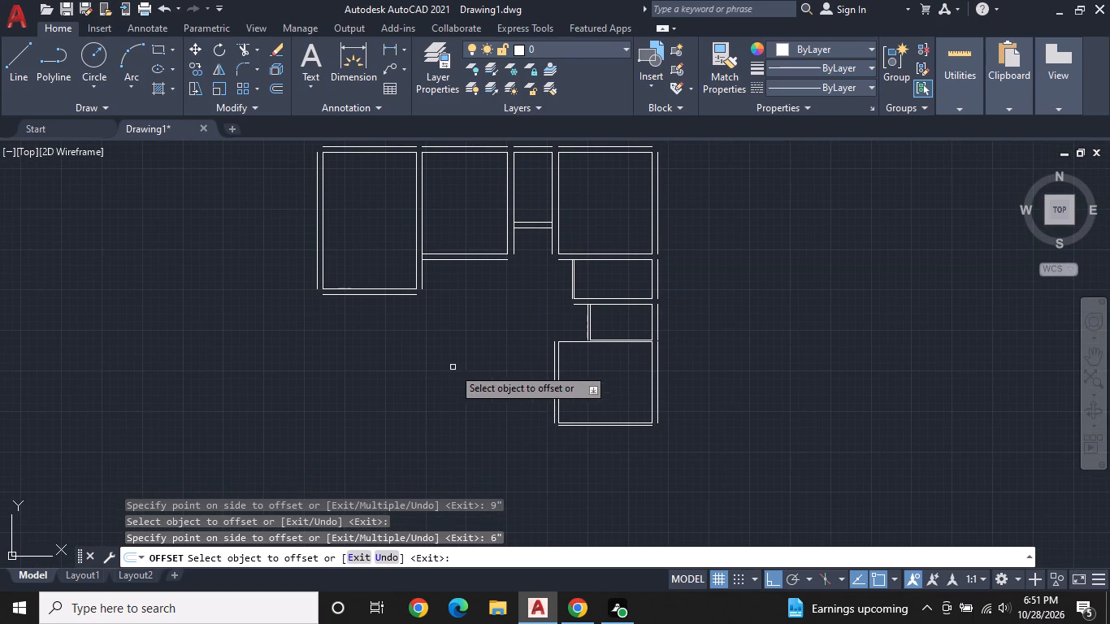
middle_drag(453, 367, 501, 385)
scroll(486, 383, up, 1)
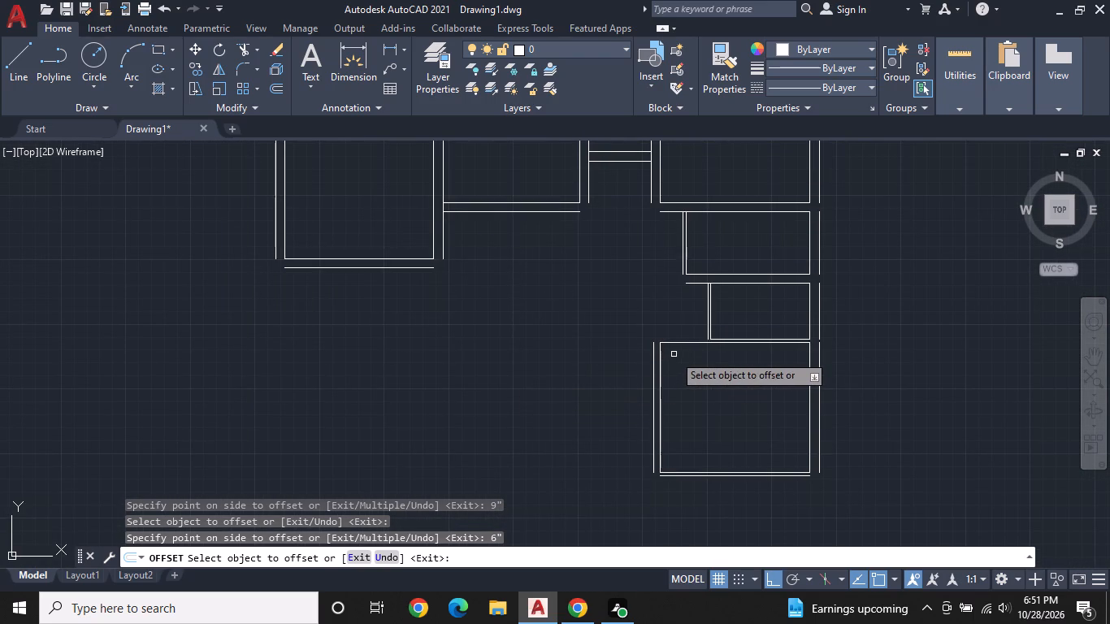
click(686, 343)
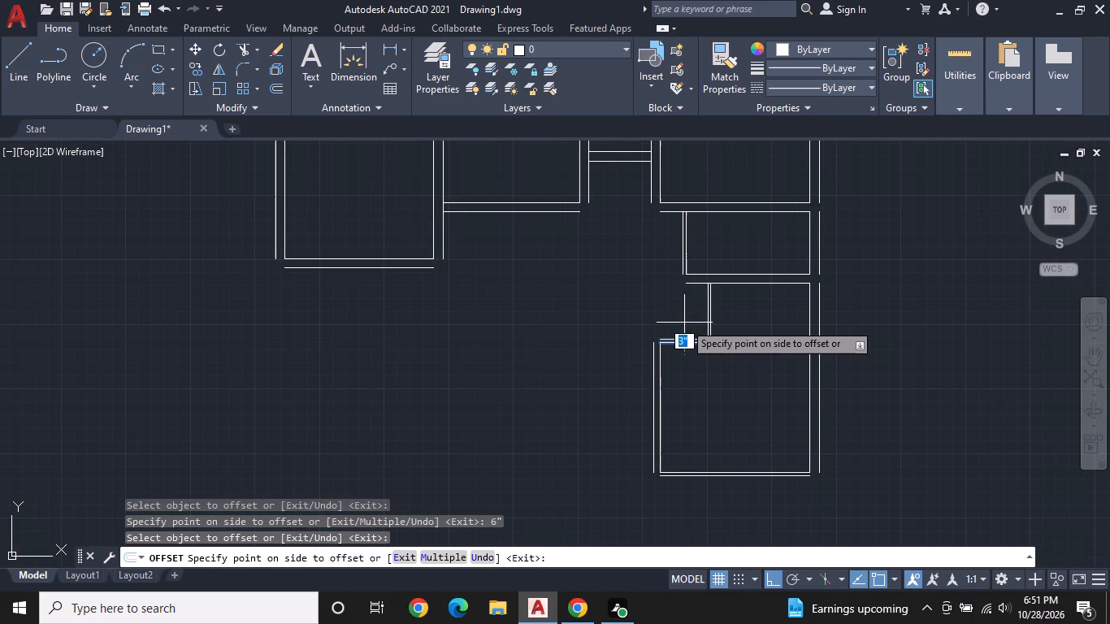
click(684, 323)
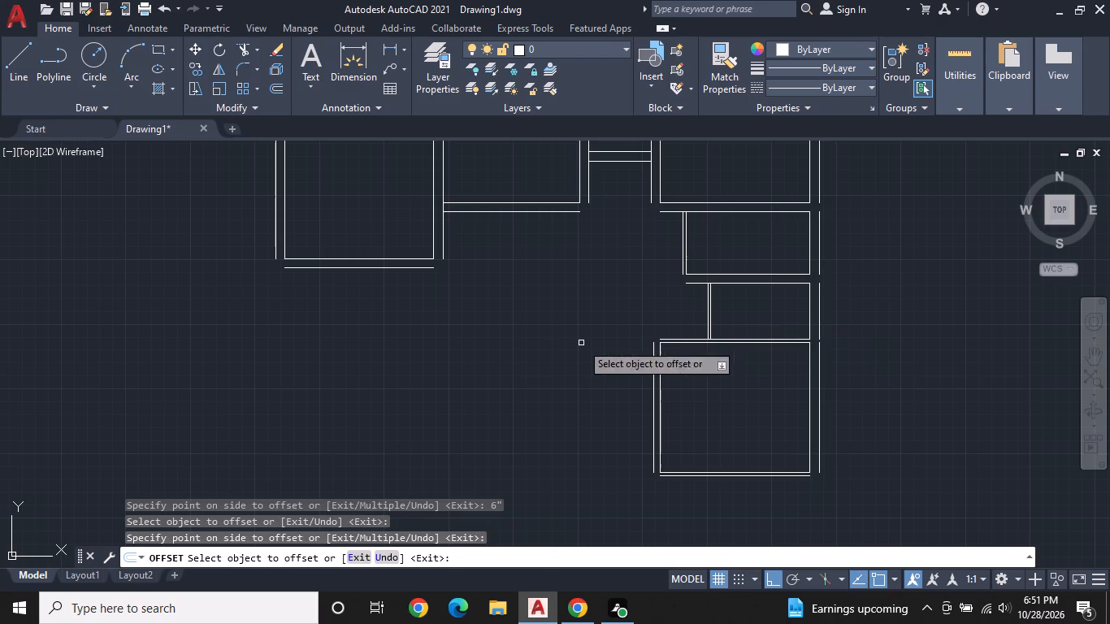
Draw a room from the left end of the lower-left room's bottom offset line: 9' down, 6' right, and back up to that line.
middle_drag(504, 357, 628, 354)
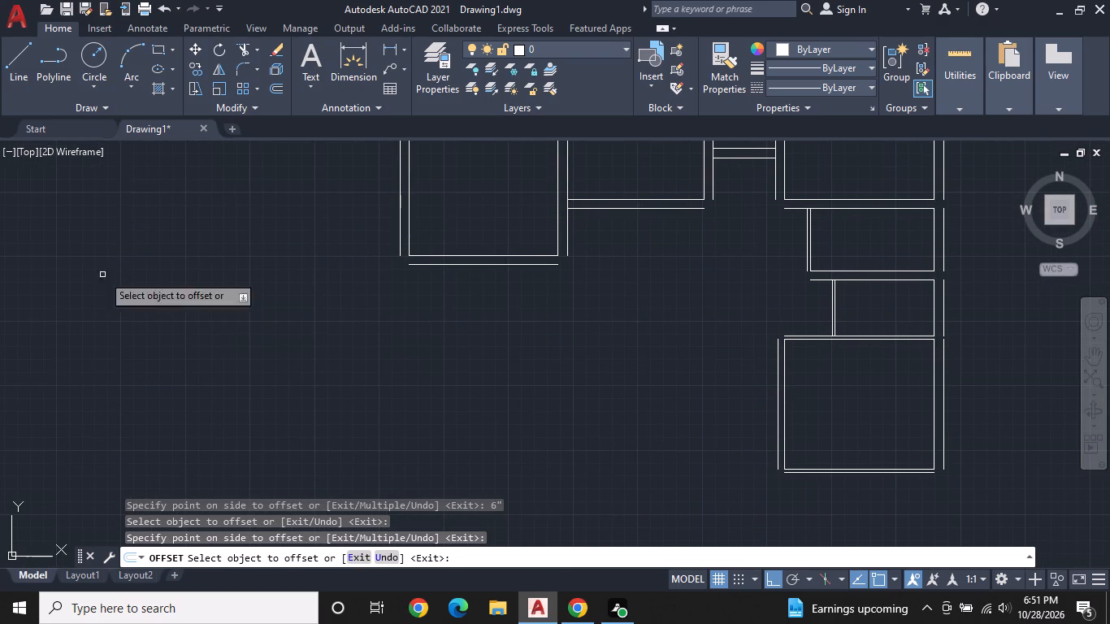
middle_drag(222, 209, 375, 237)
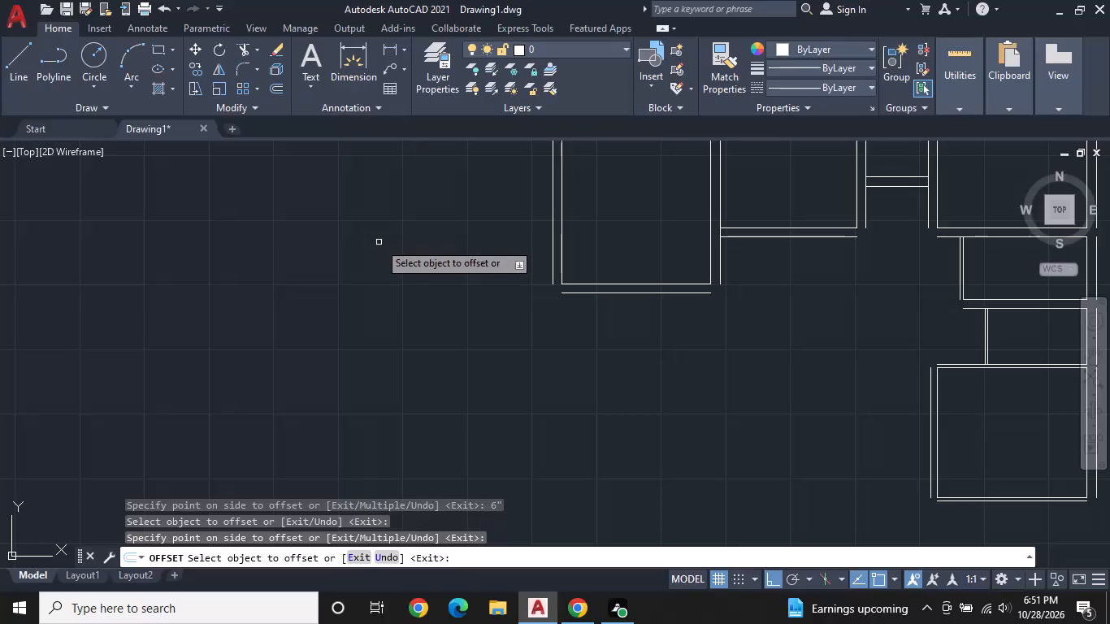
scroll(504, 296, up, 1)
key(Escape)
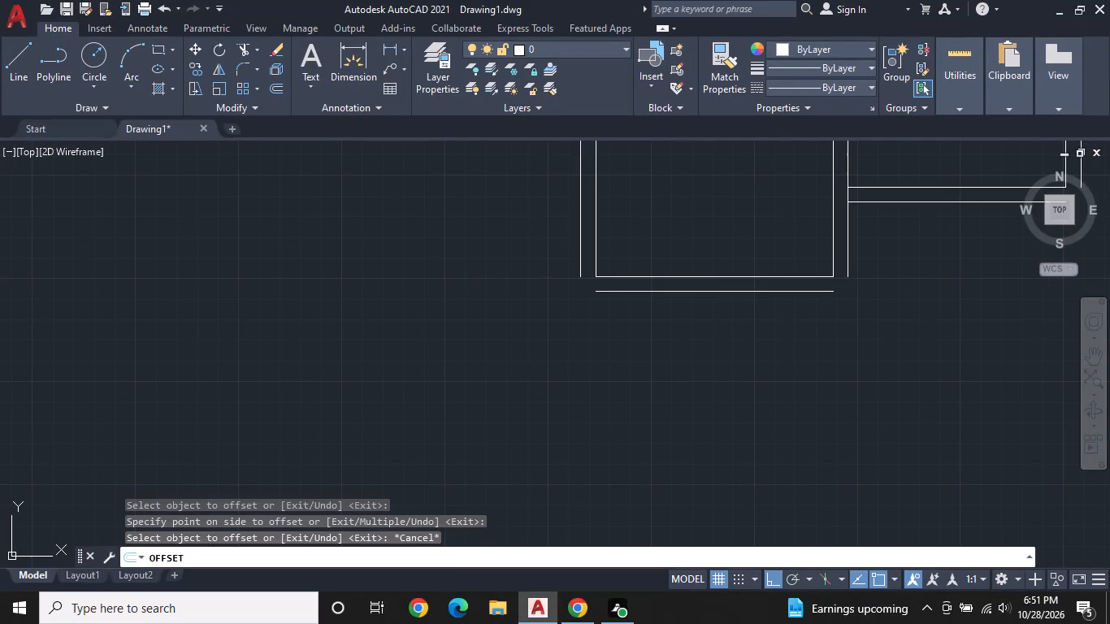
text(L)
key(space)
click(596, 294)
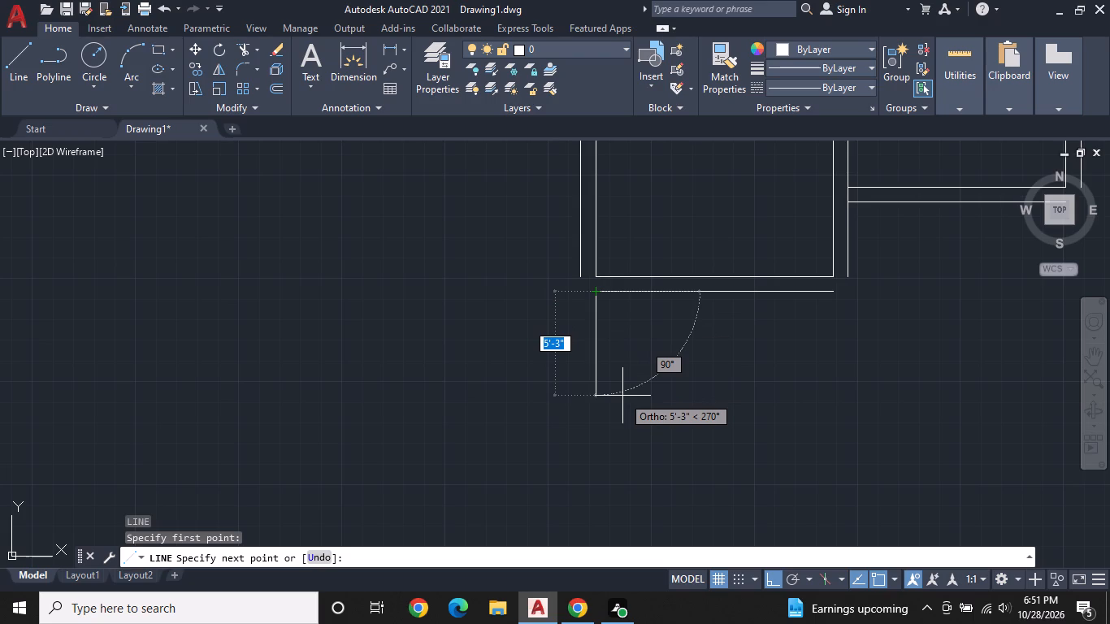
text(9')
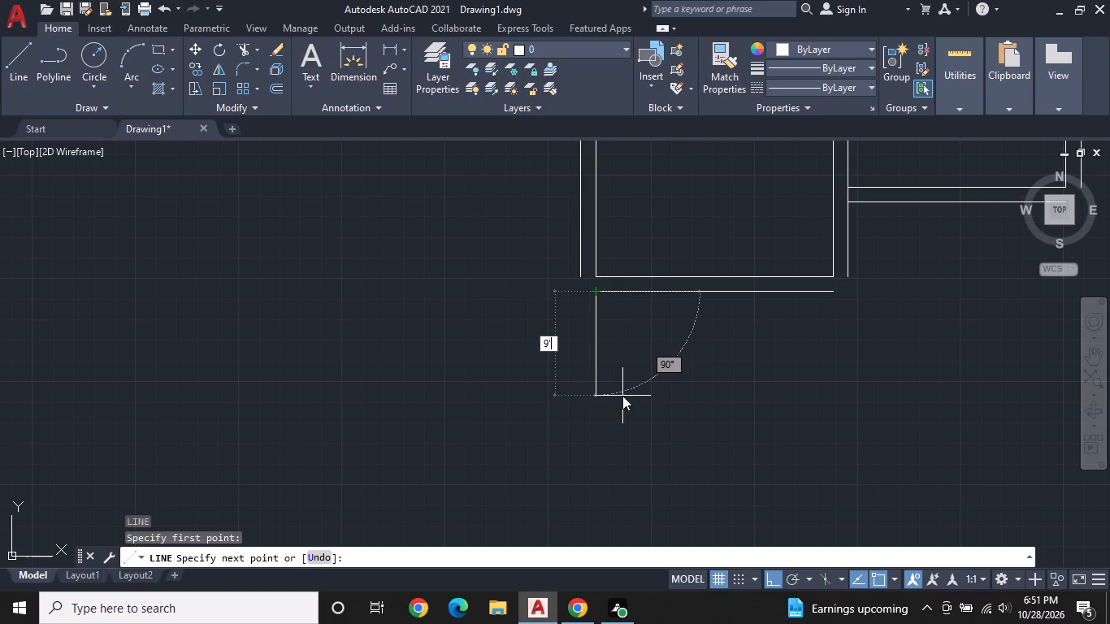
key(Return)
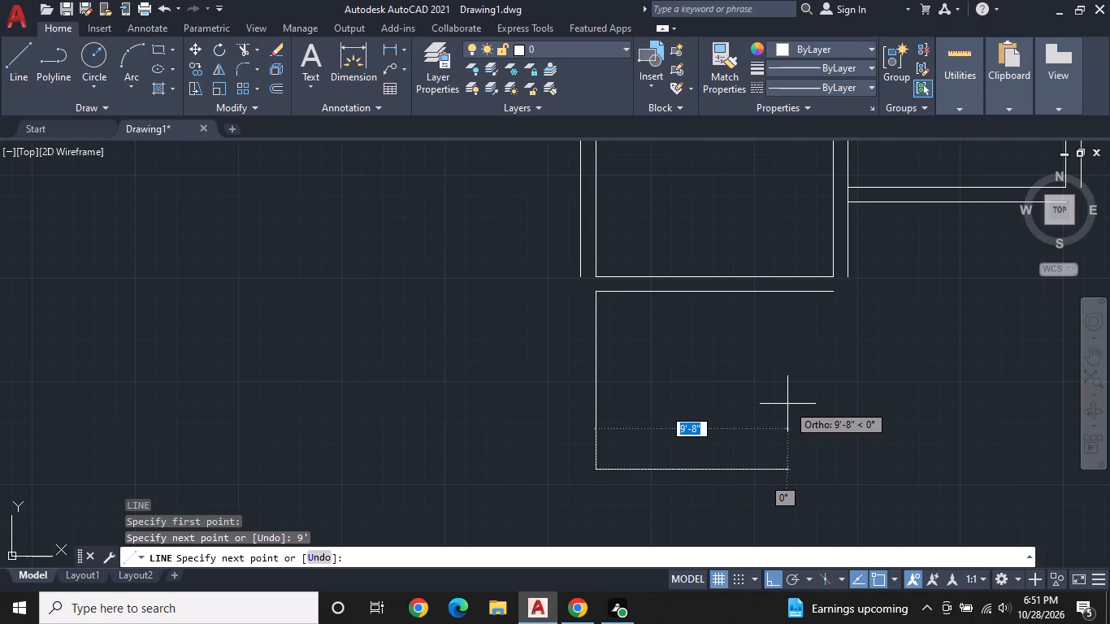
text(6')
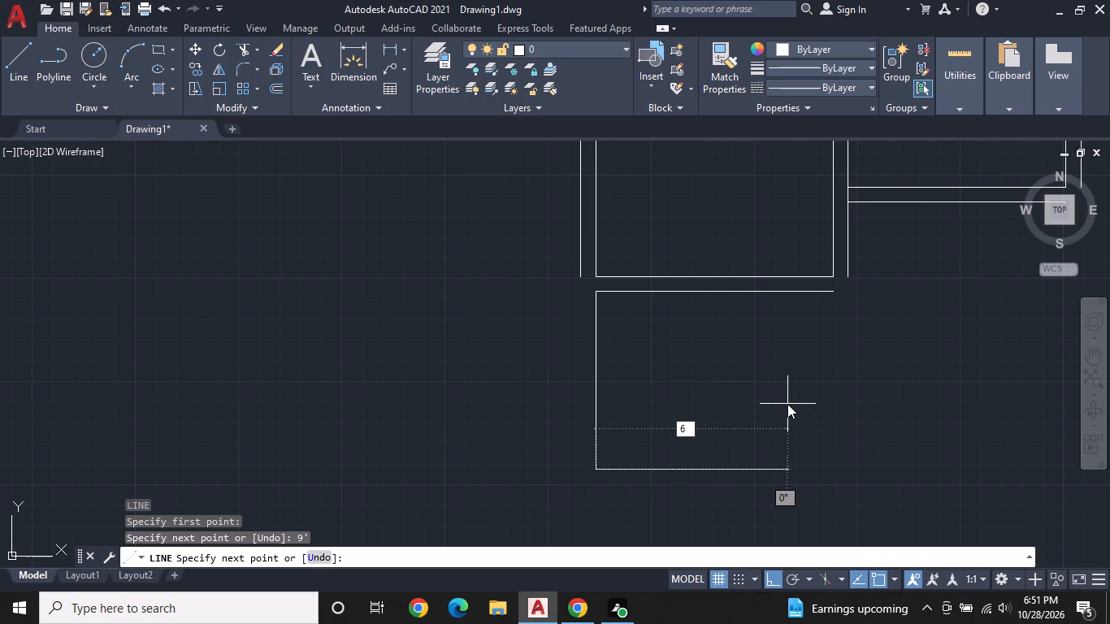
key(Return)
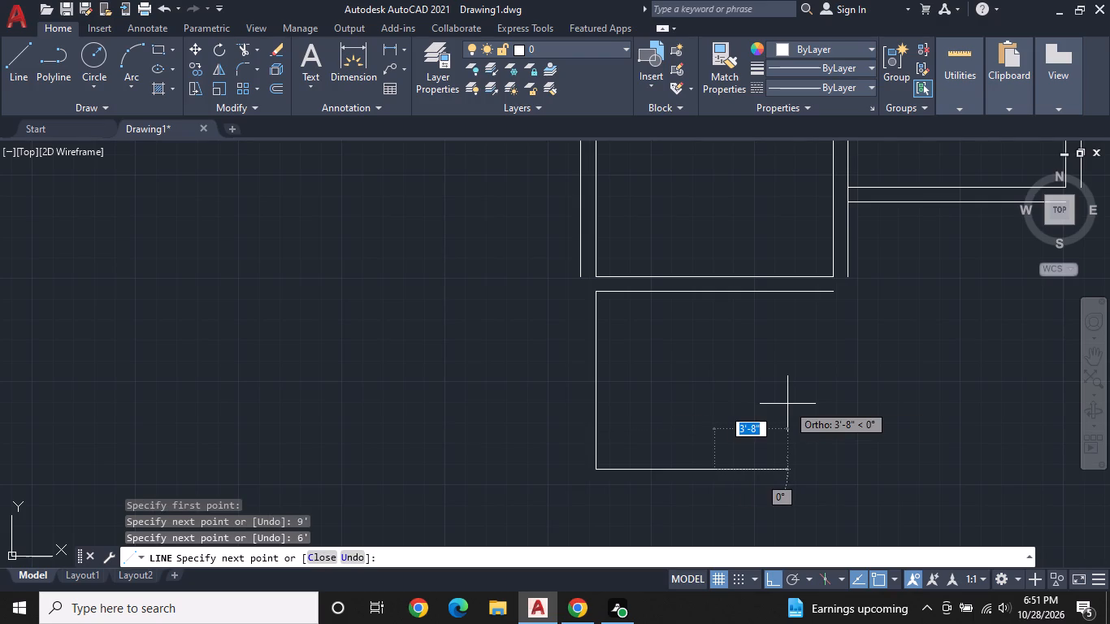
click(709, 288)
key(space)
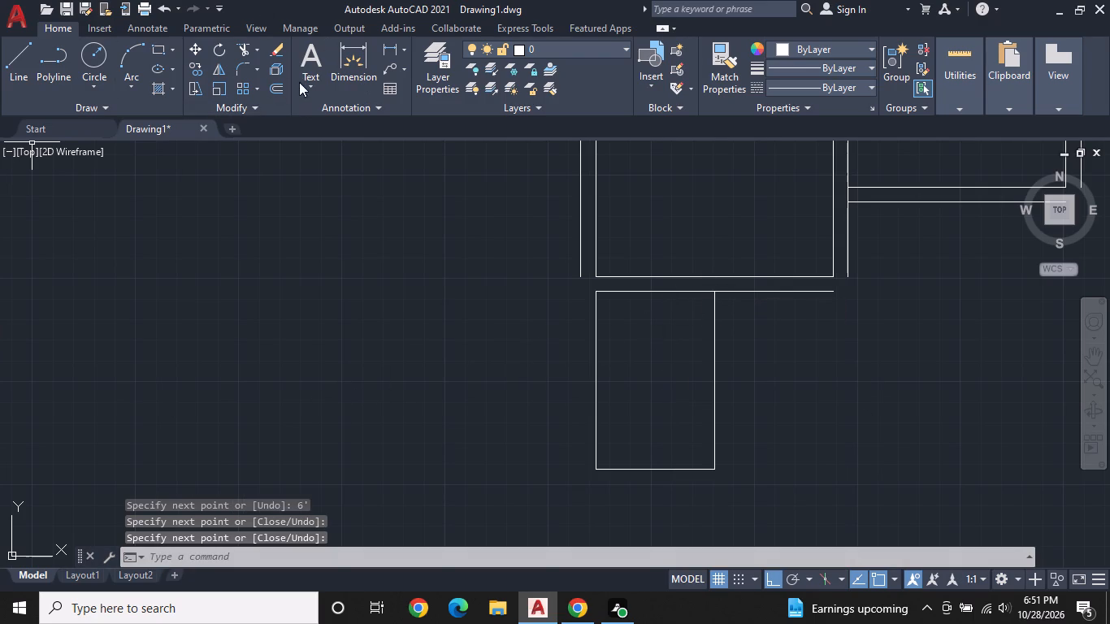
Offset the right line of the 6' by 9' room 3" outward.
click(274, 89)
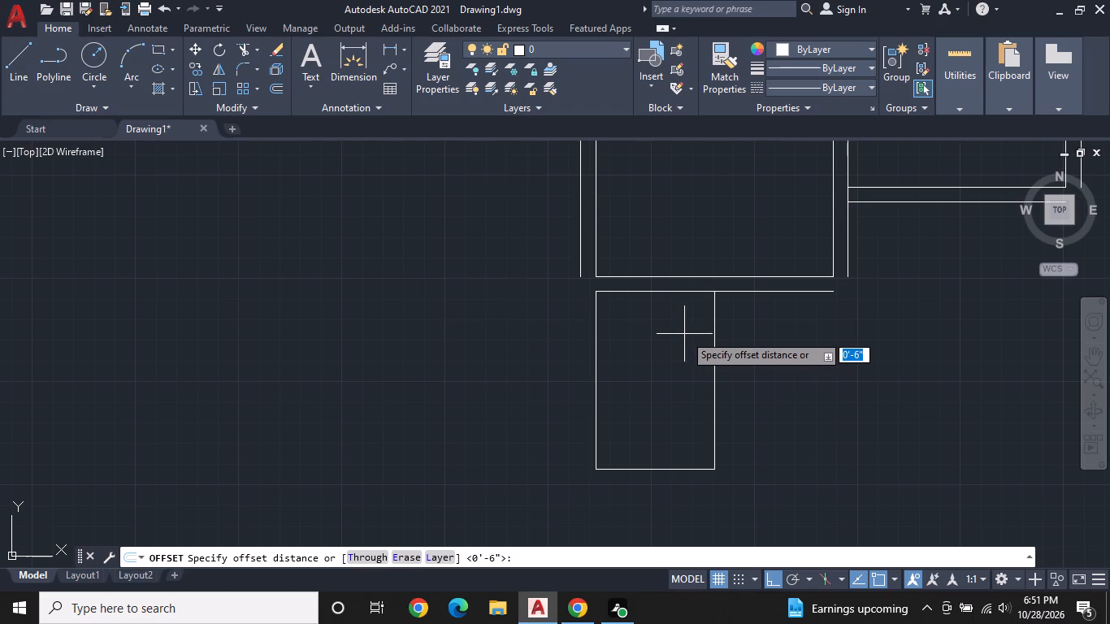
text(3")
key(Return)
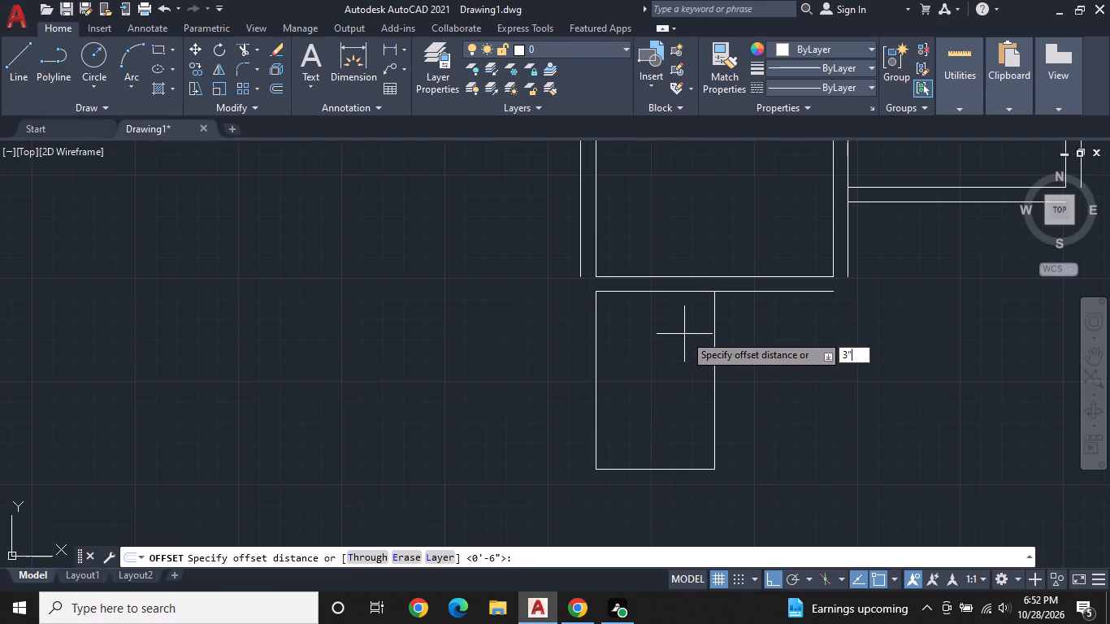
click(715, 388)
click(738, 382)
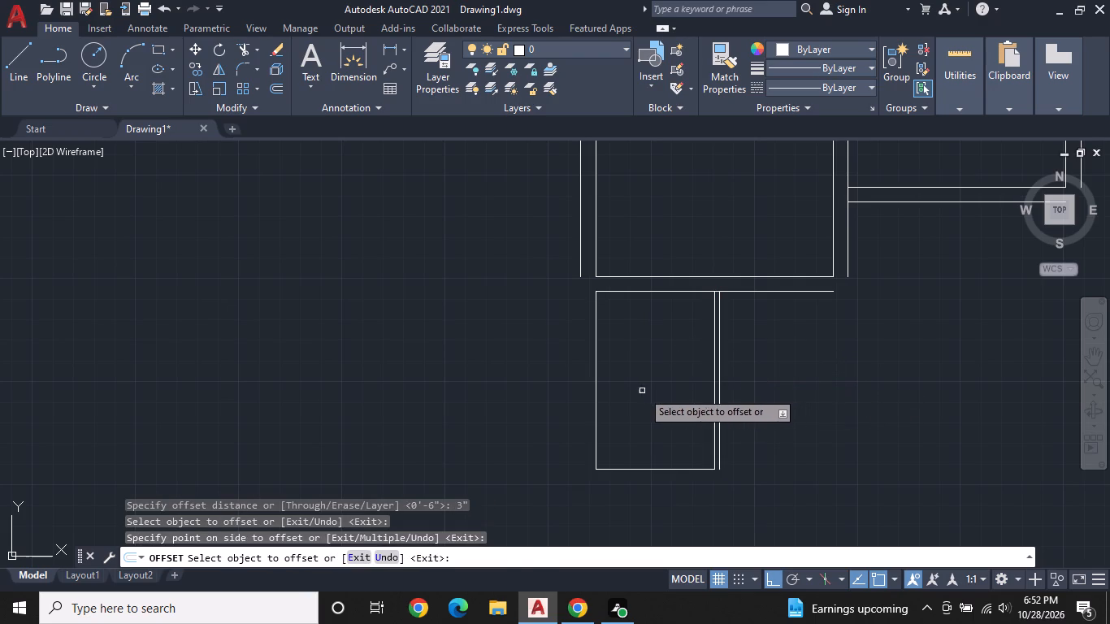
Offset the left and bottom lines of the 6' by 9' room 9" outward.
middle_drag(640, 391, 641, 368)
click(598, 307)
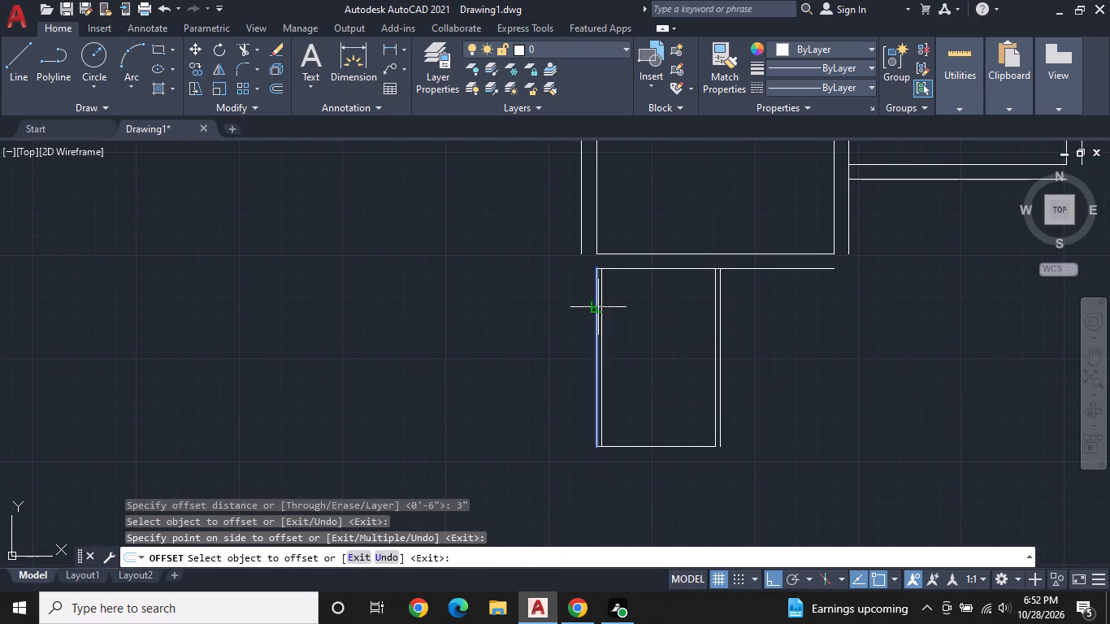
key(9)
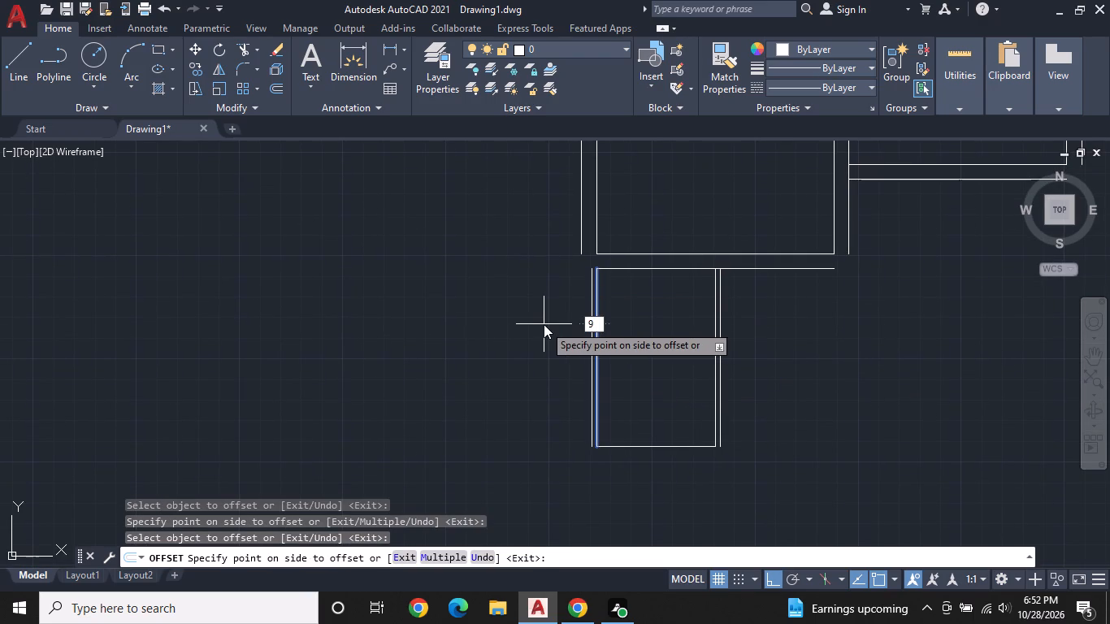
key(shift+quotedbl)
key(Return)
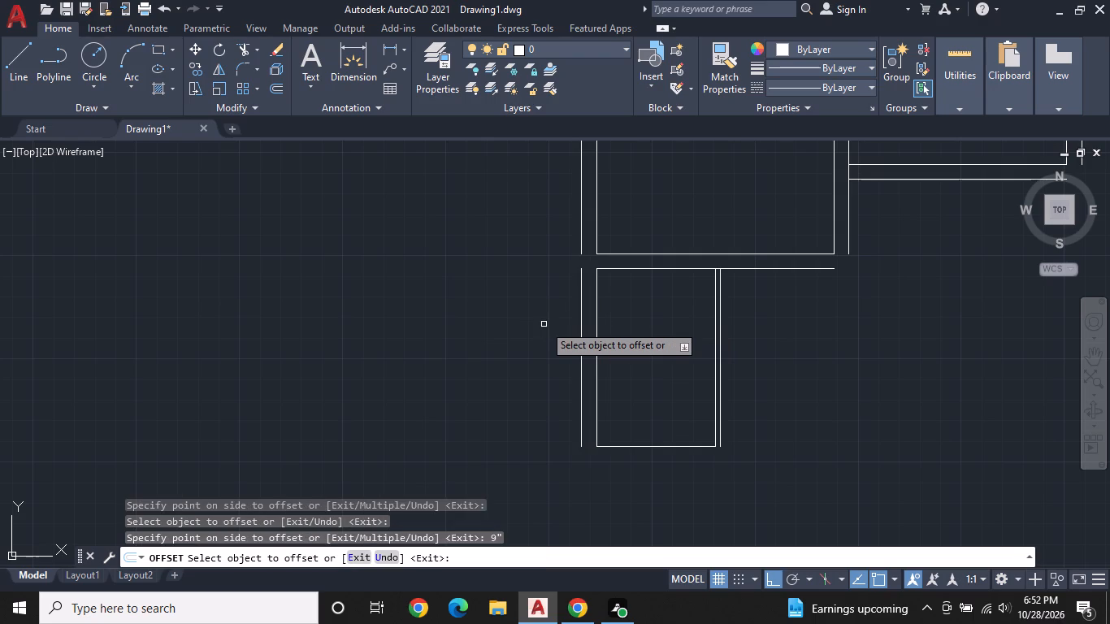
click(637, 448)
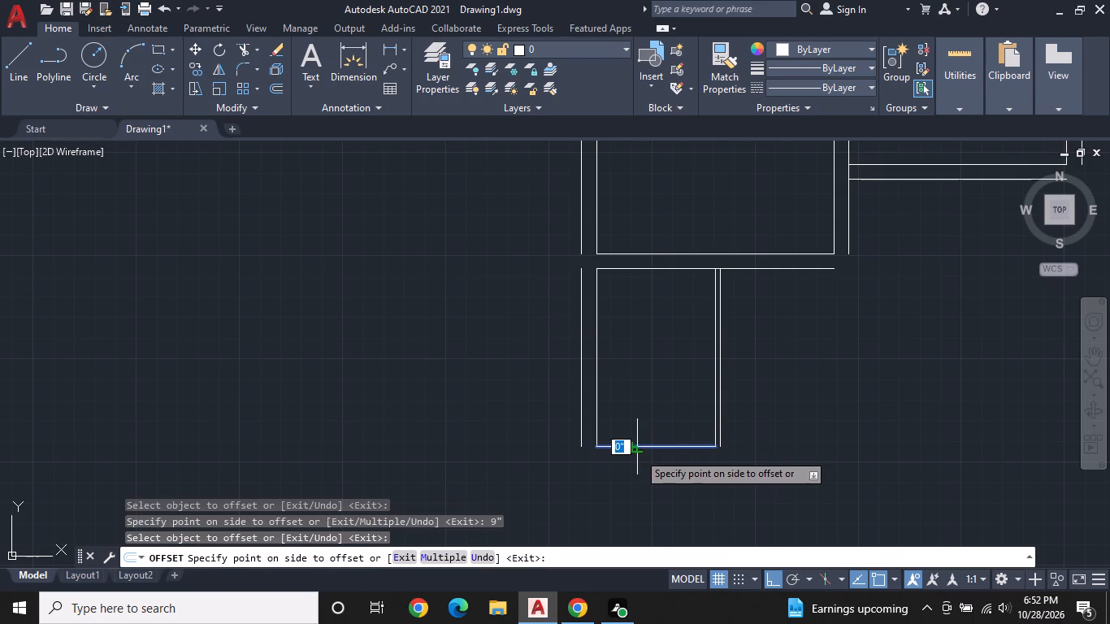
text(9")
key(Return)
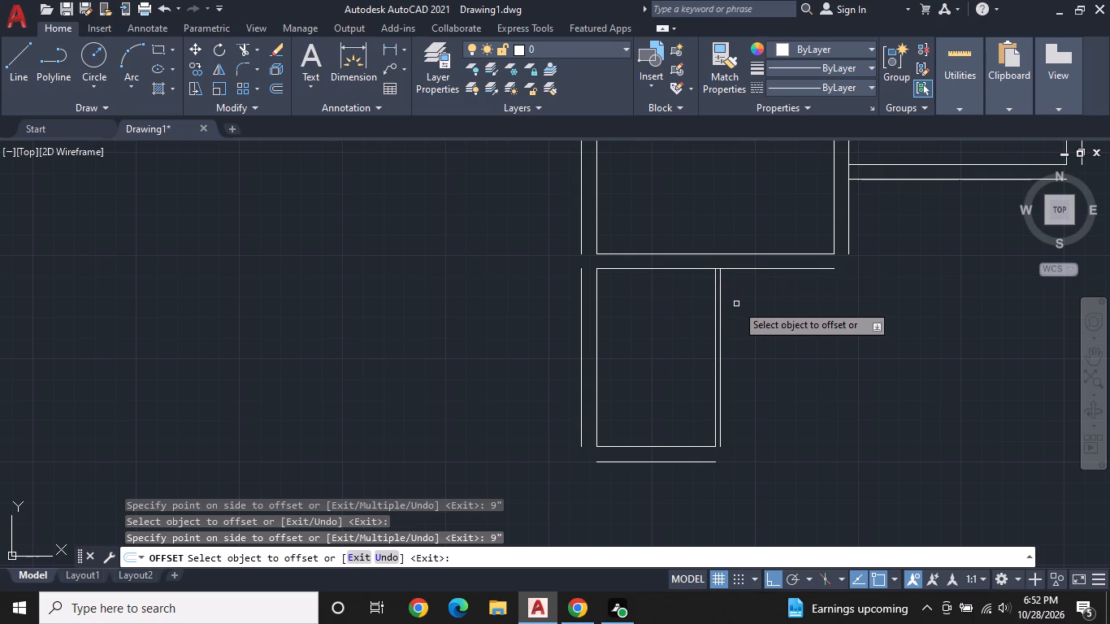
key(Escape)
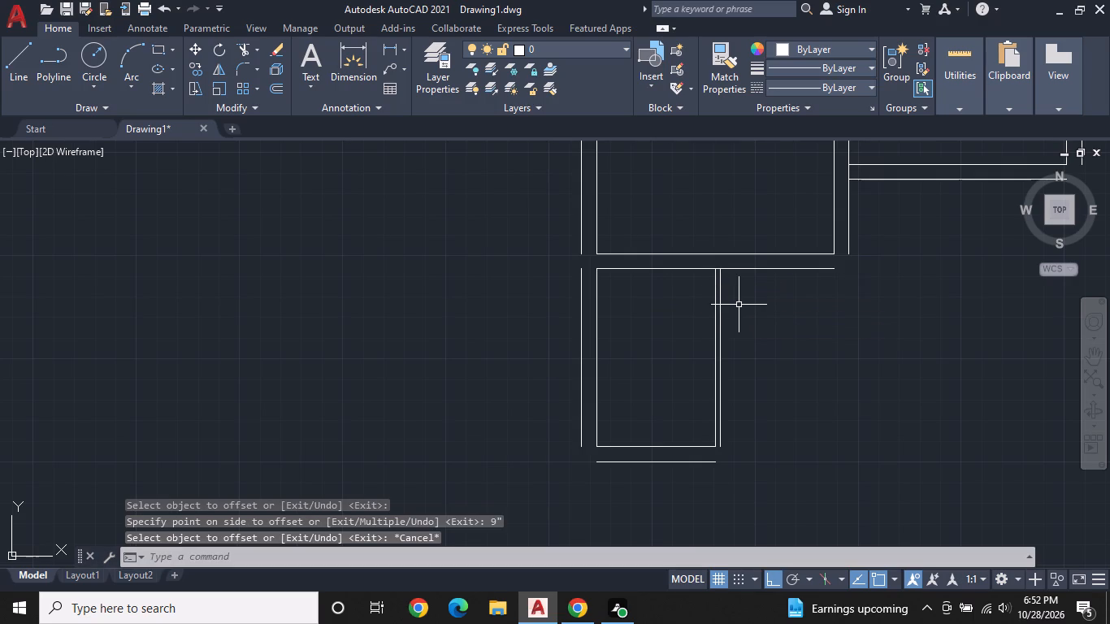
Draw the adjoining room's lines from the bottom end of the 3" offset line: 5'8" right and 9' up.
text(L)
key(space)
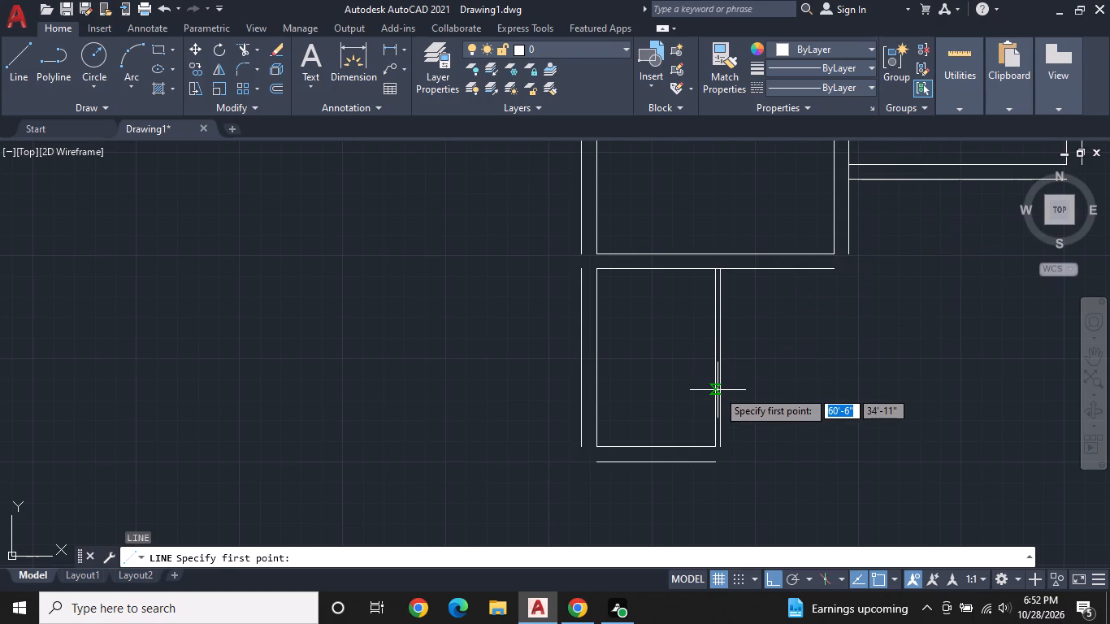
click(723, 444)
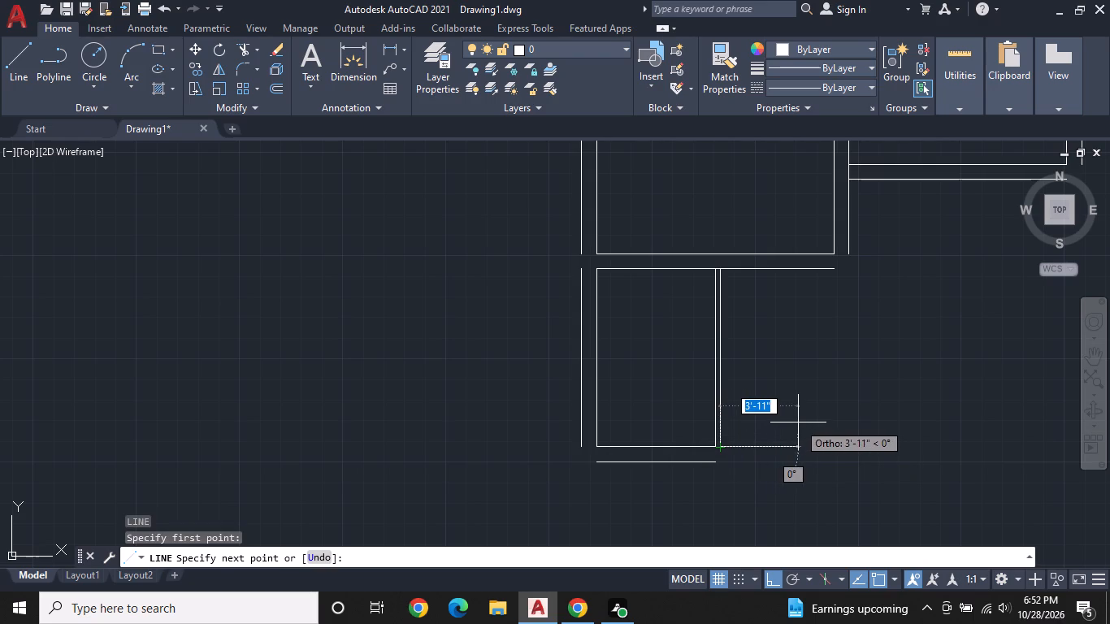
key(8)
key(BackSpace)
text(5'8")
key(Return)
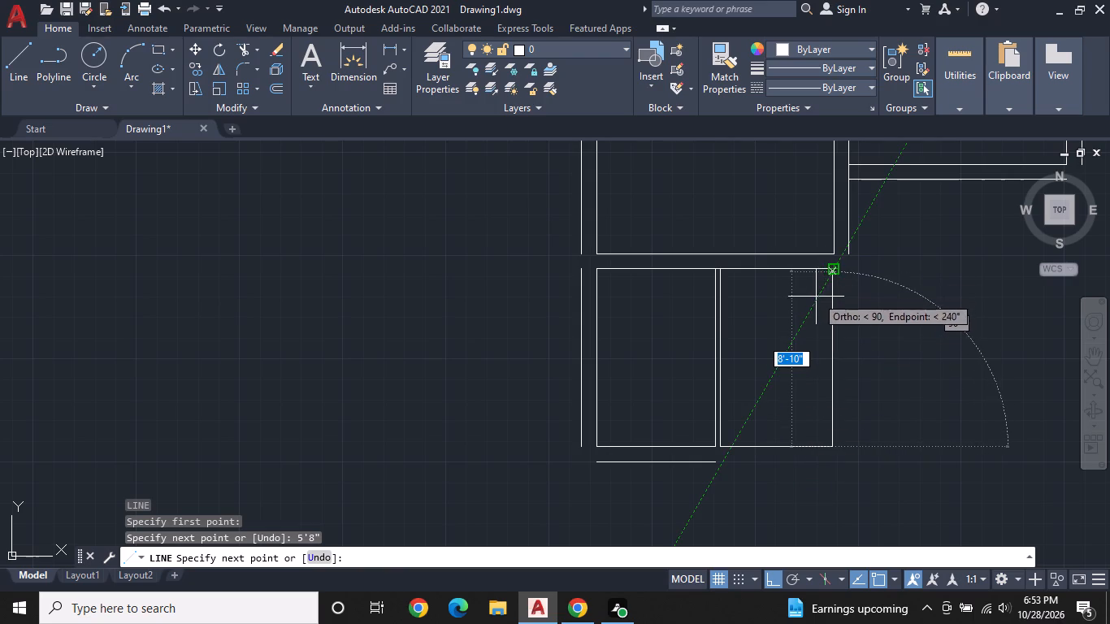
scroll(814, 307, up, 2)
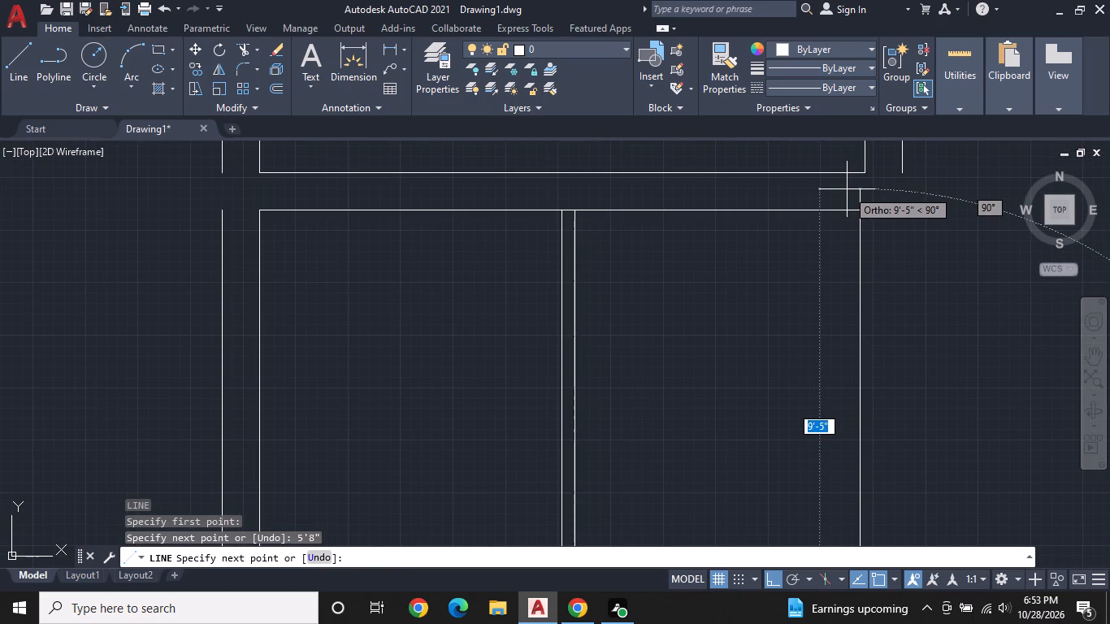
text(9')
key(Return)
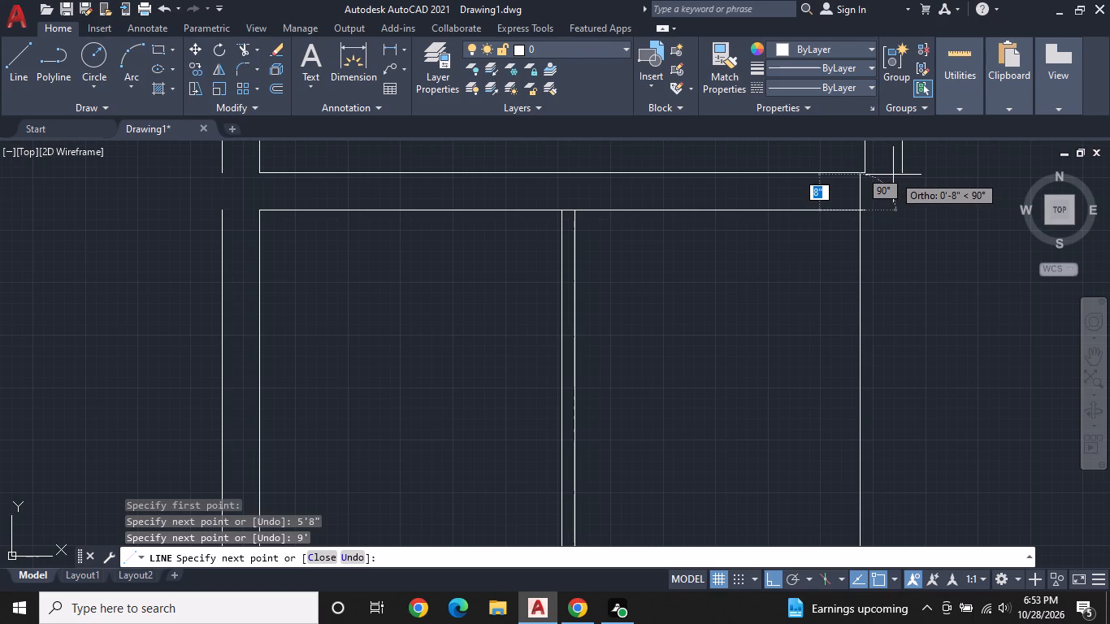
key(Escape)
Trim the short piece of the shared top line that overhangs the right line of the 5'8" by 9' room.
scroll(895, 176, down, 1)
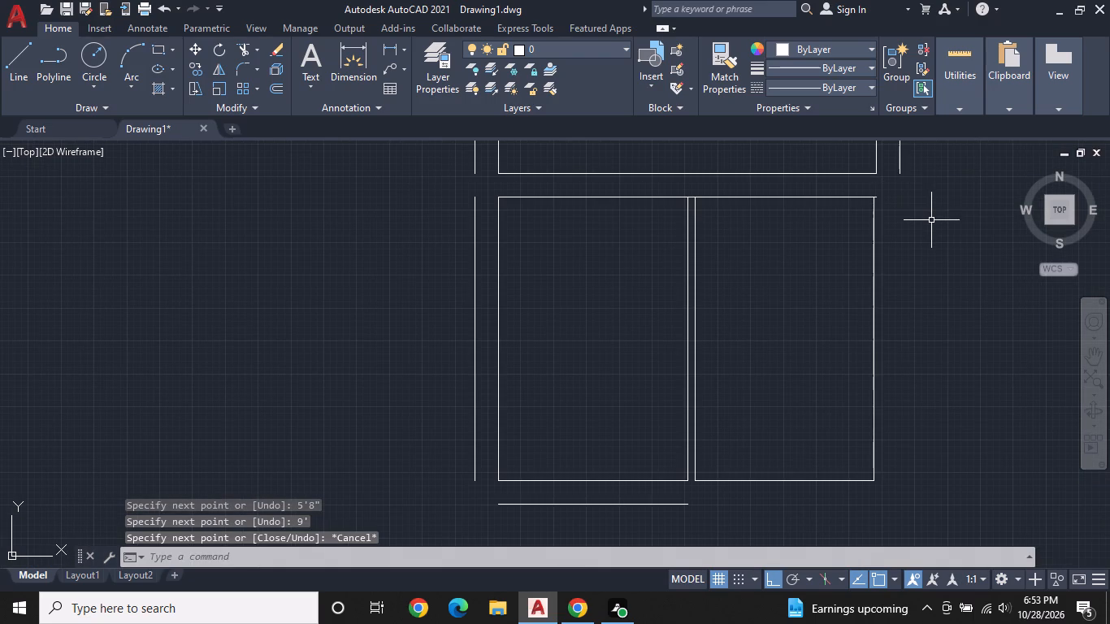
middle_drag(927, 219, 880, 225)
scroll(880, 225, down, 1)
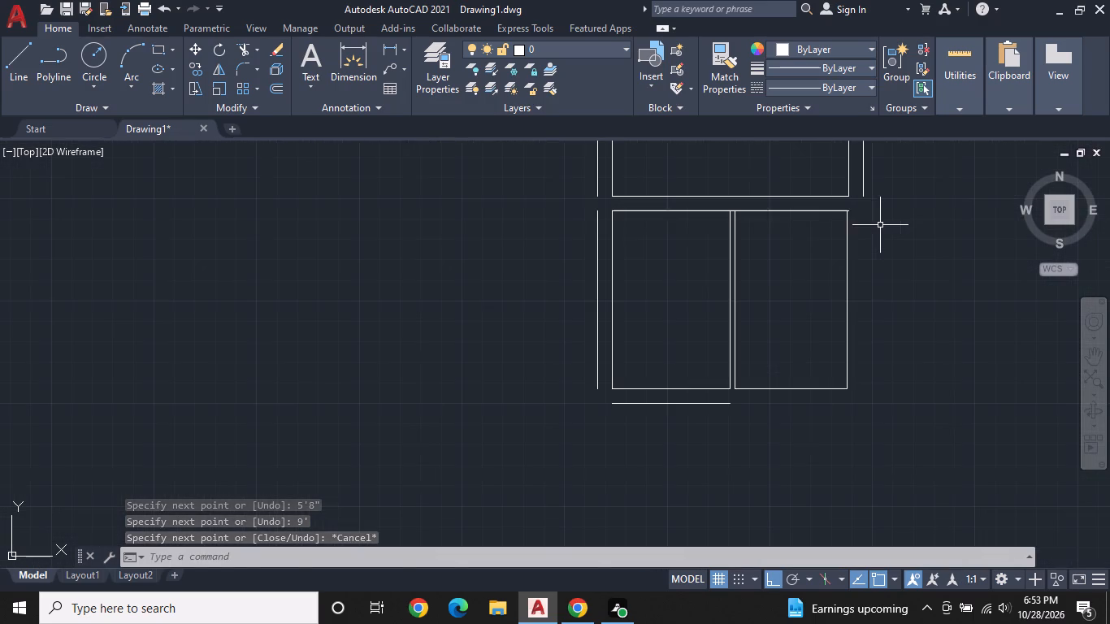
scroll(861, 237, up, 2)
middle_drag(846, 201, 886, 273)
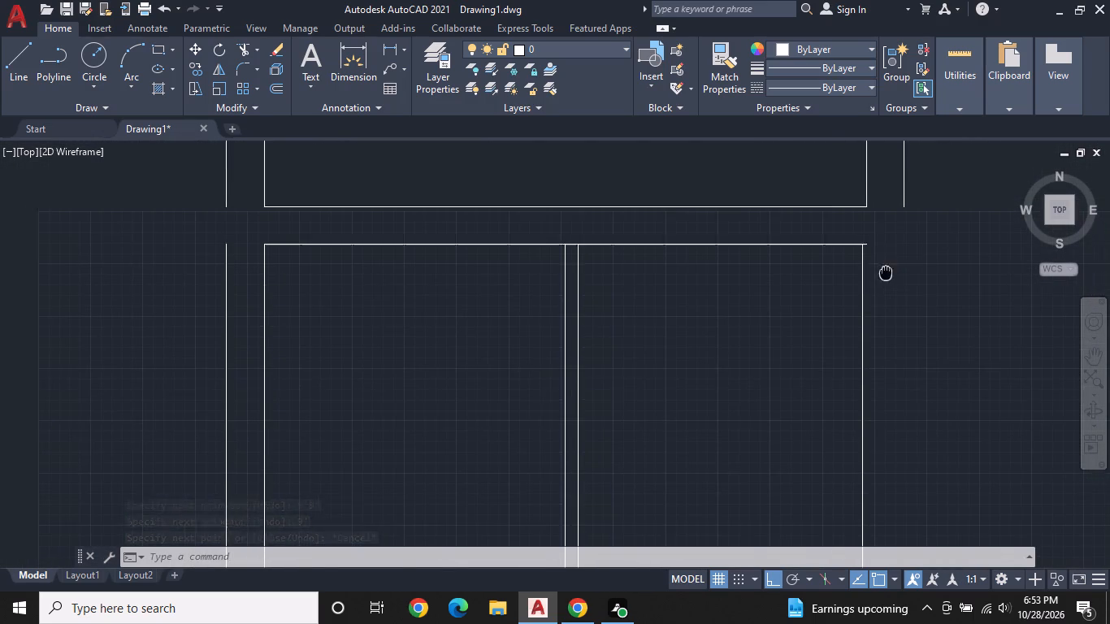
middle_drag(886, 273, 886, 274)
scroll(870, 232, up, 1)
text(TR)
key(space)
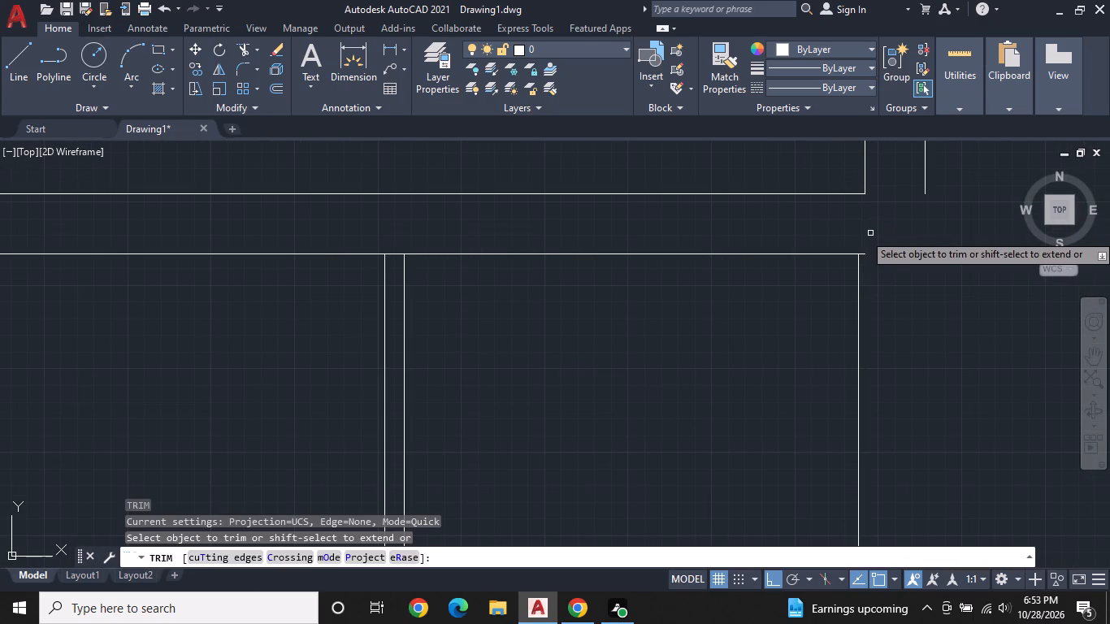
click(866, 253)
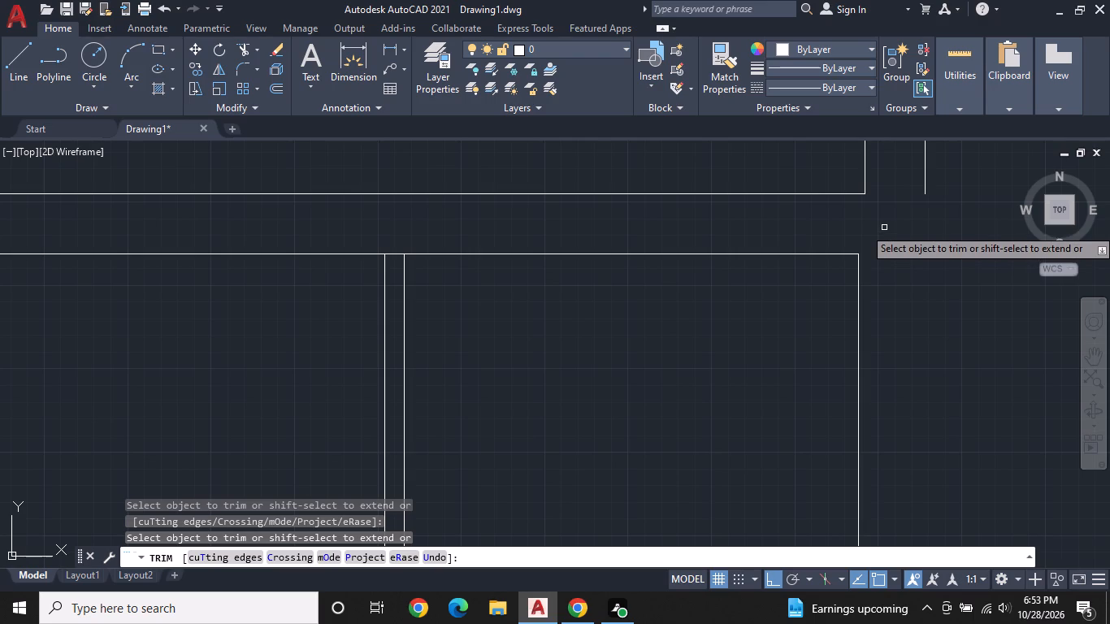
key(Escape)
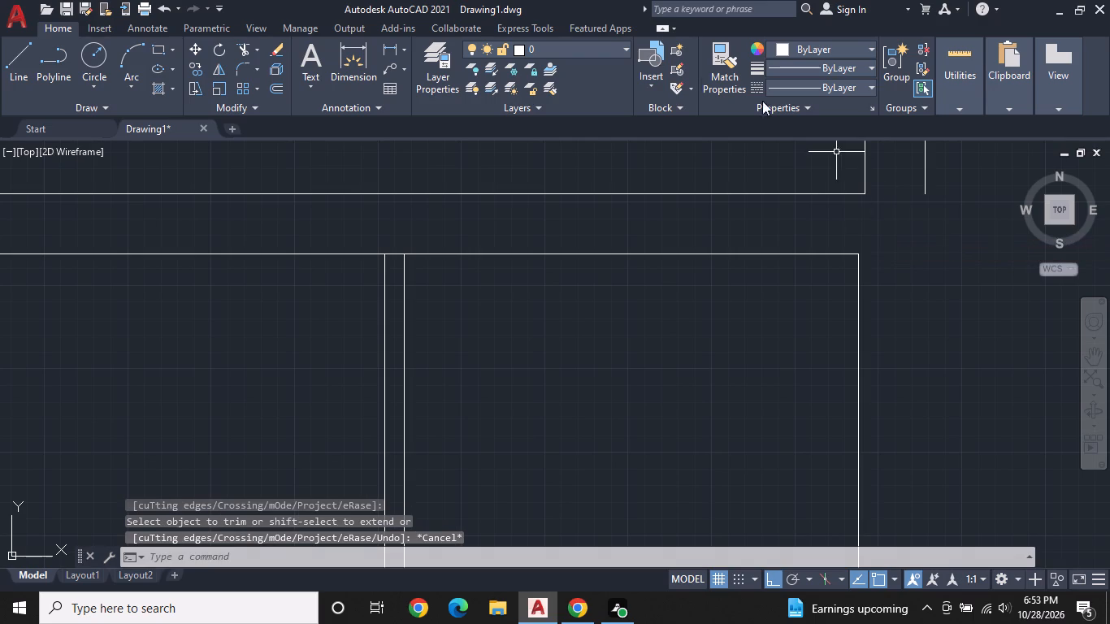
Offset the right line of the 5'8" by 9' room 9" outward.
scroll(523, 184, down, 2)
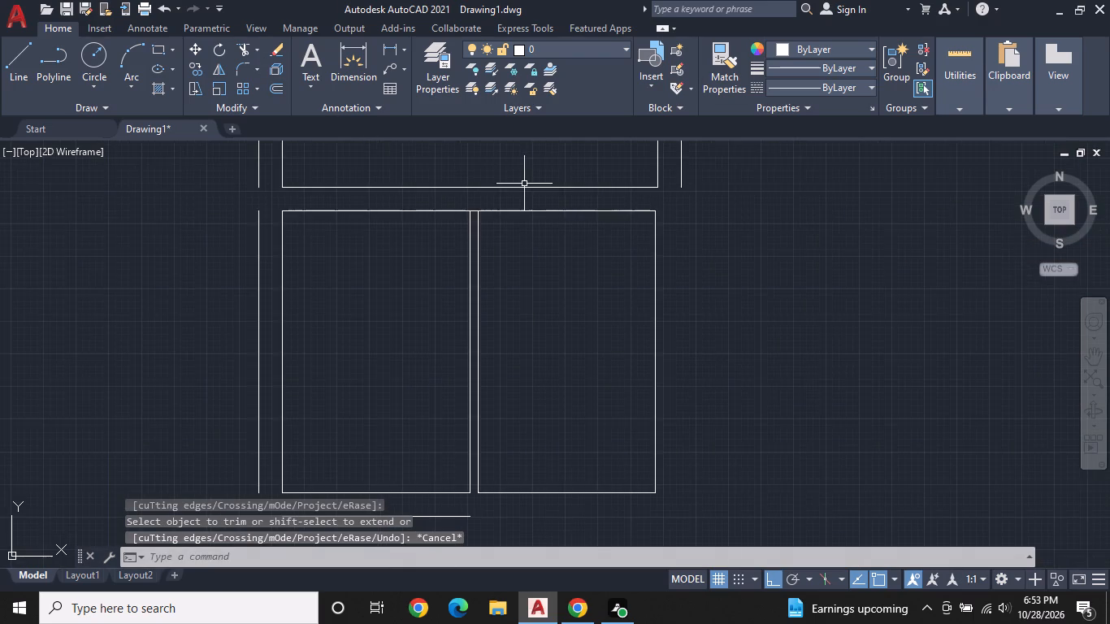
scroll(524, 184, down, 2)
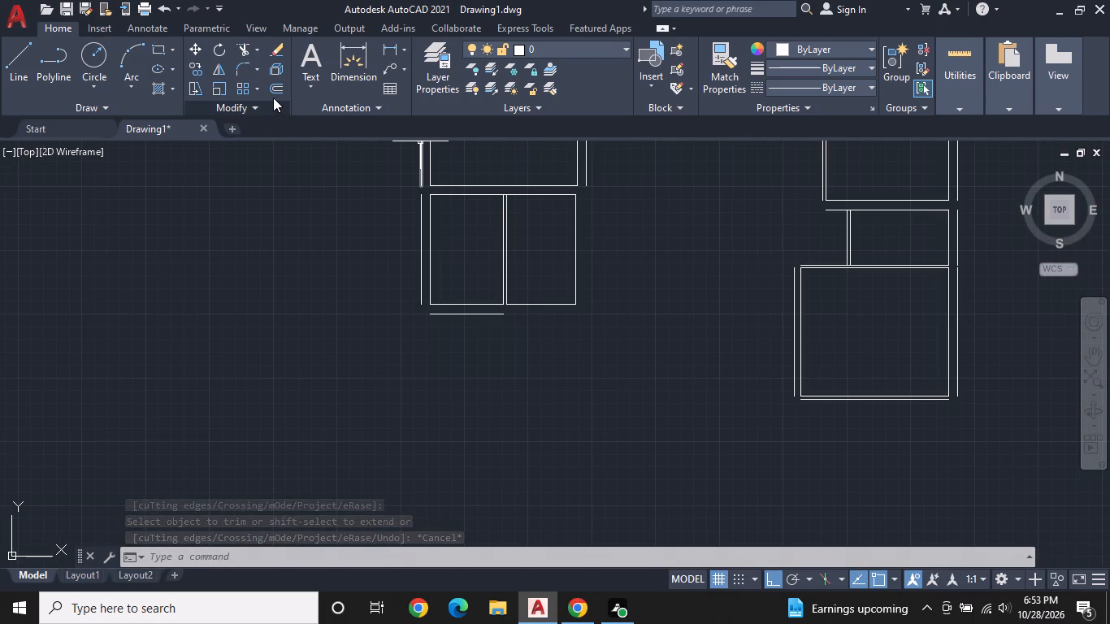
click(277, 84)
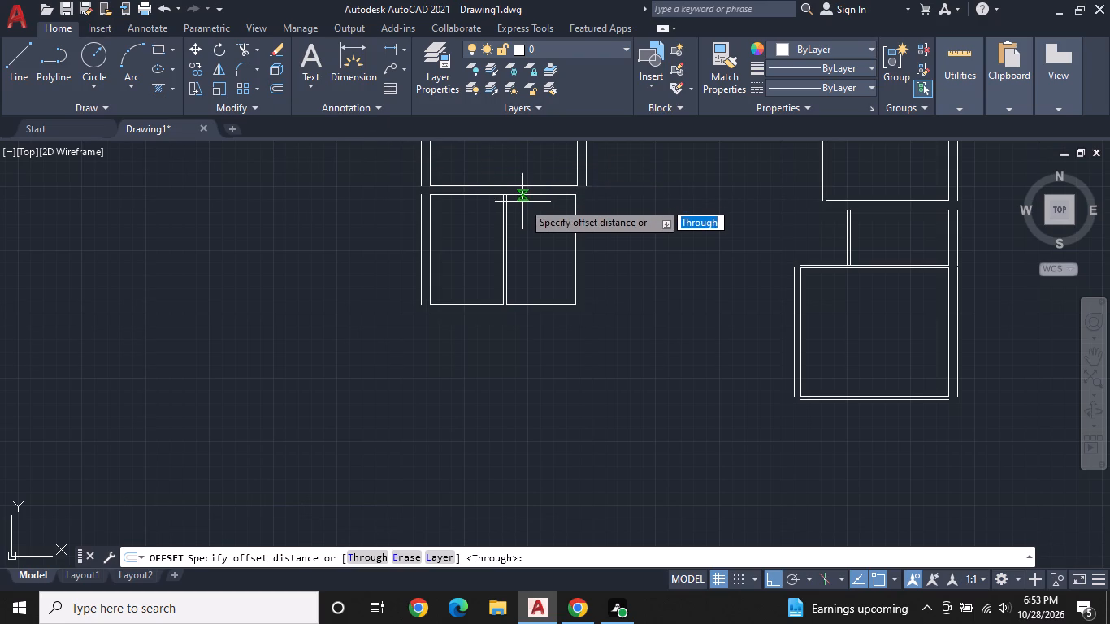
key(9)
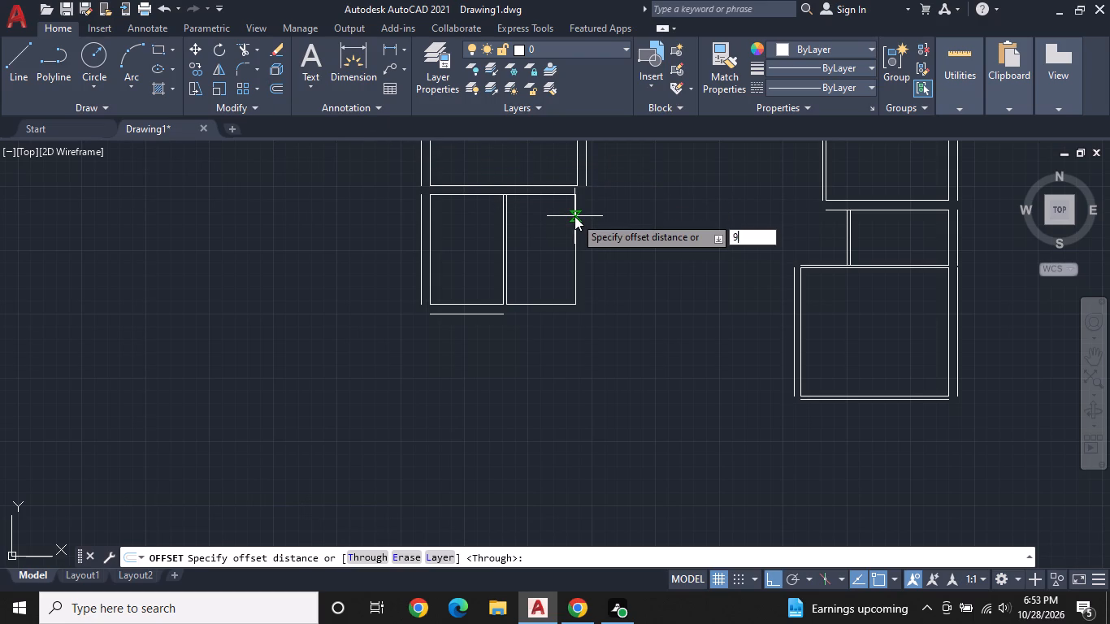
key(shift+quotedbl)
key(Return)
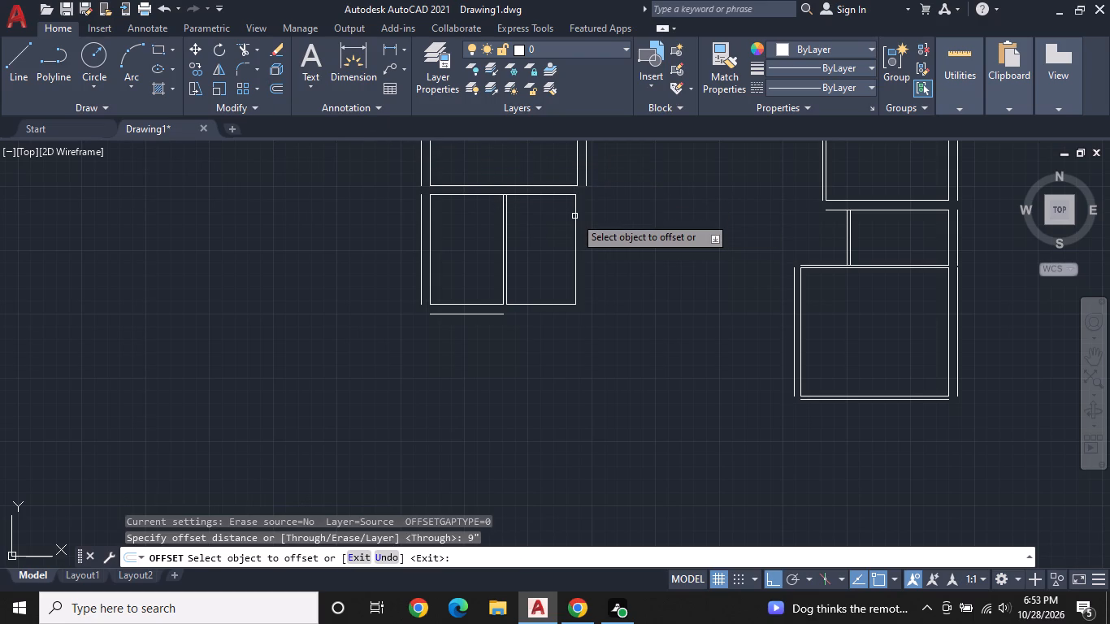
click(575, 216)
click(618, 214)
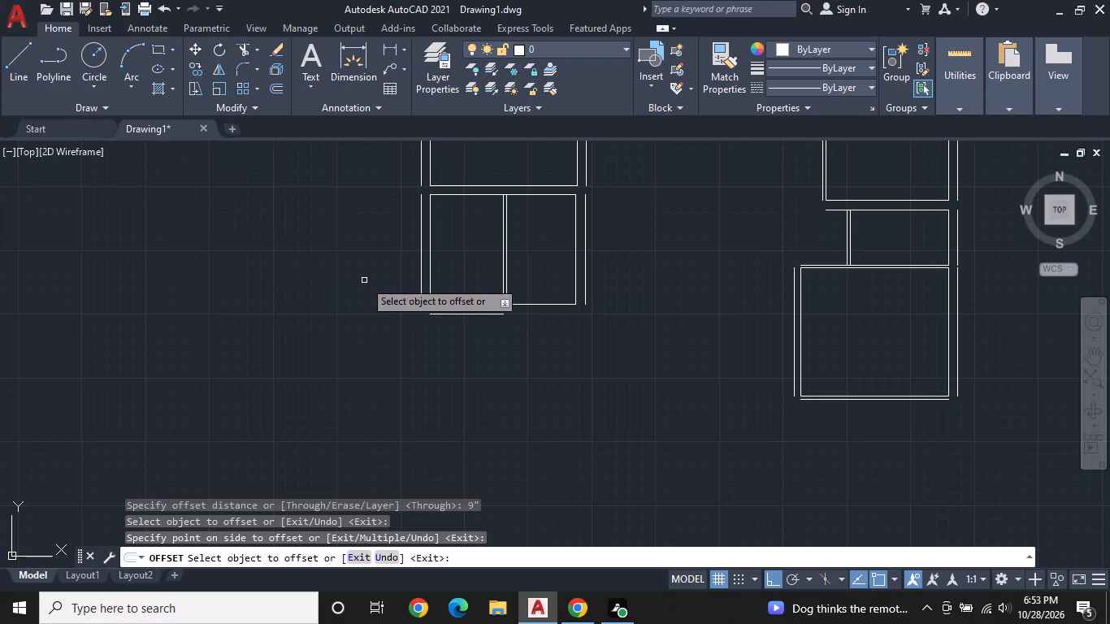
Offset the bottom line of the 5'8" by 9' room 9" outward.
click(544, 304)
click(552, 355)
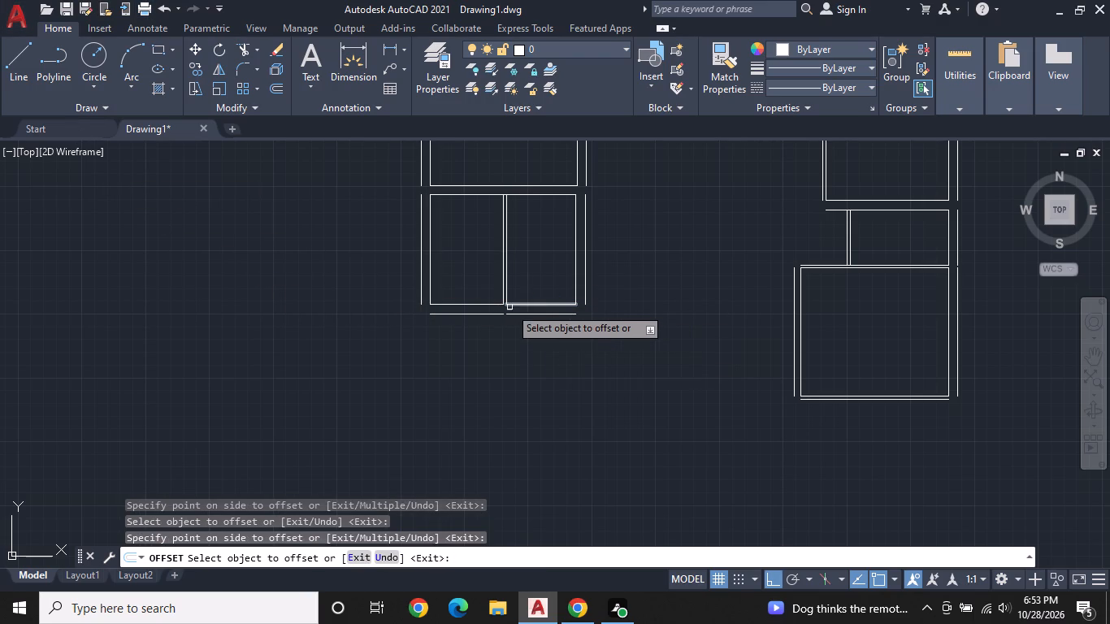
middle_drag(505, 310, 622, 225)
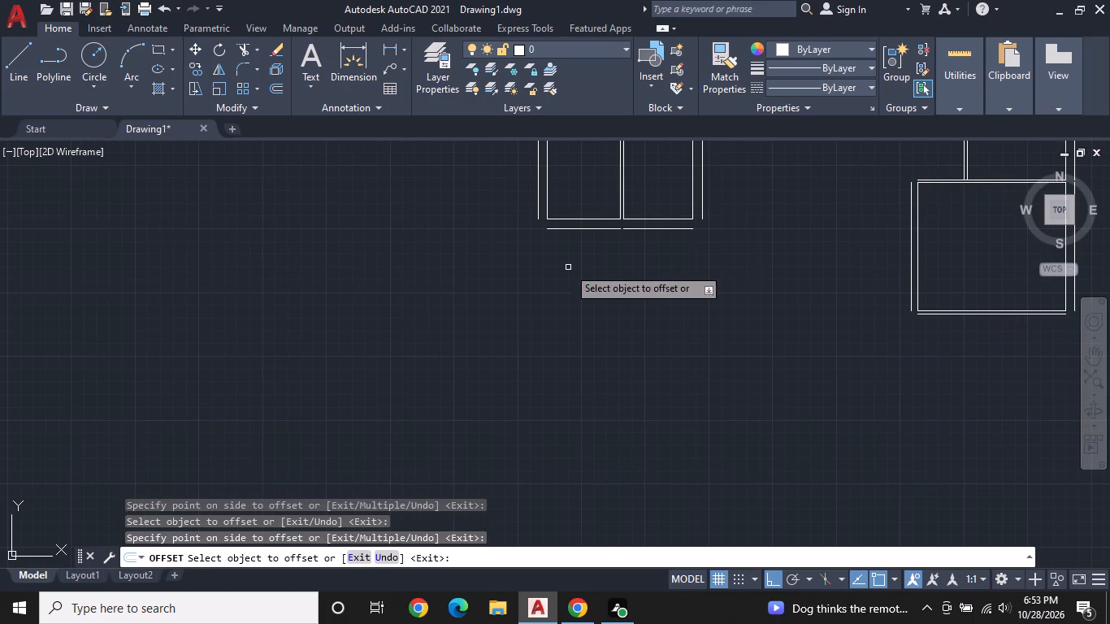
key(Escape)
Draw a 12'1" line straight down from the left end of the 9" offset line below the 6' by 9' room.
text(L)
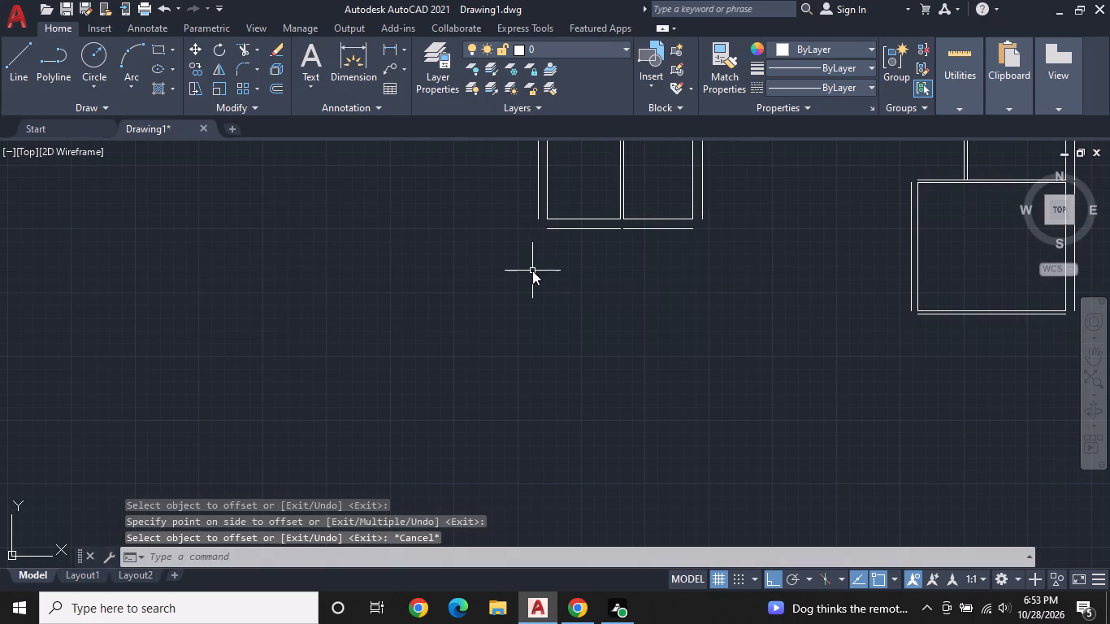
key(space)
click(552, 232)
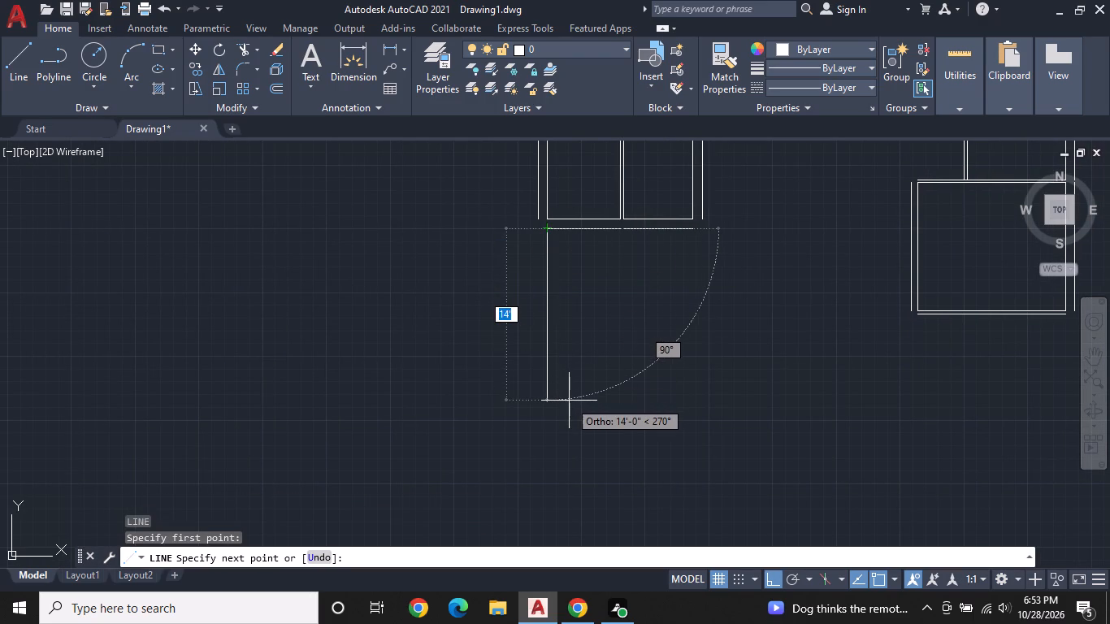
text(12'1")
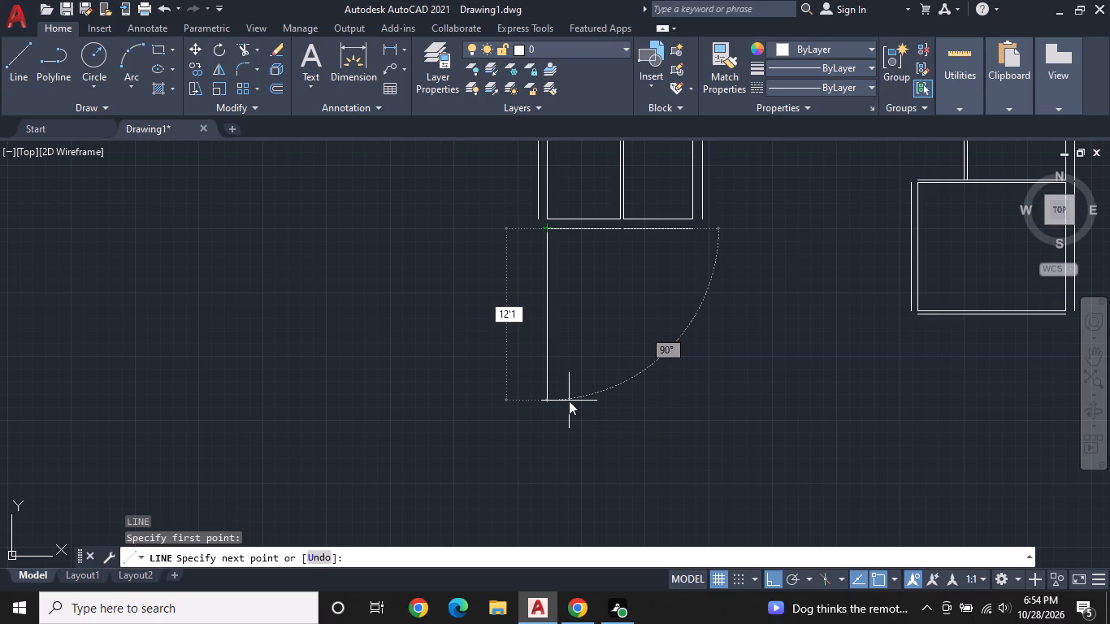
key(Return)
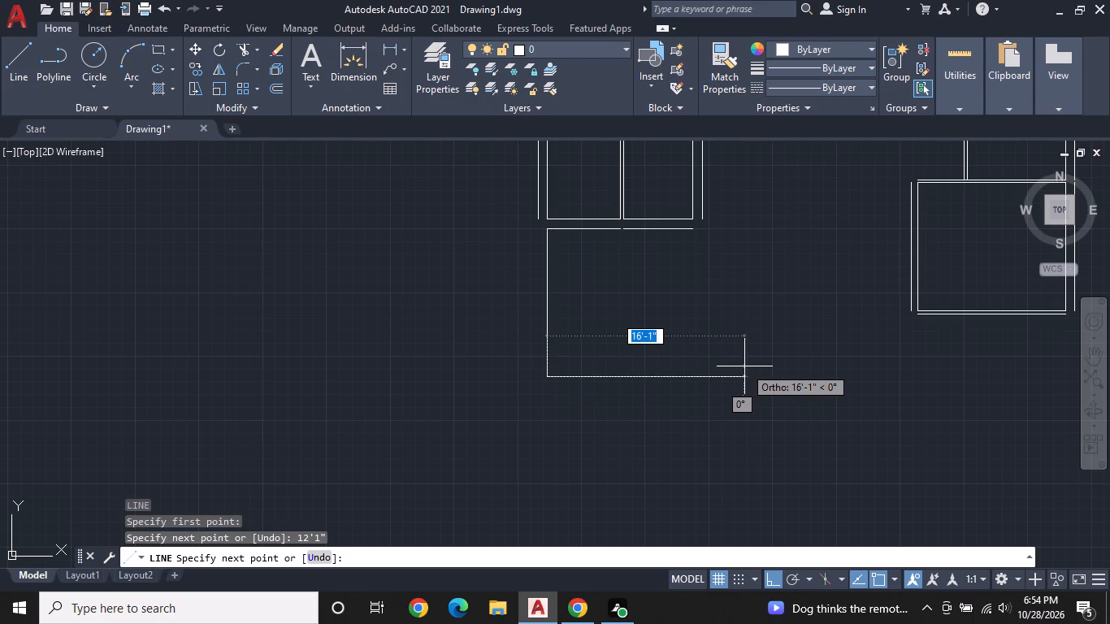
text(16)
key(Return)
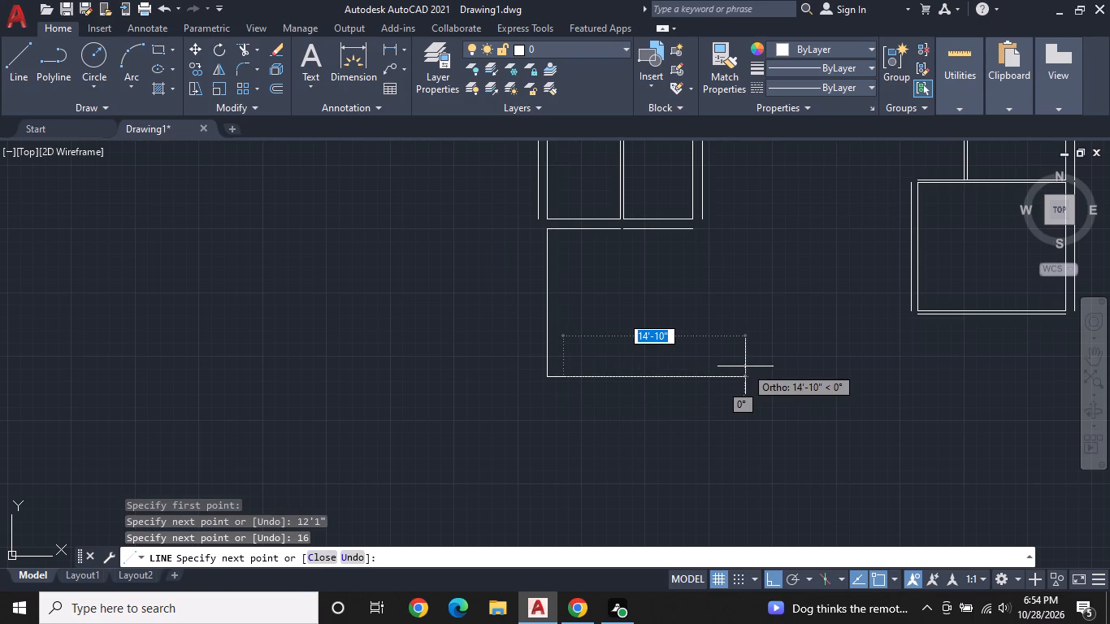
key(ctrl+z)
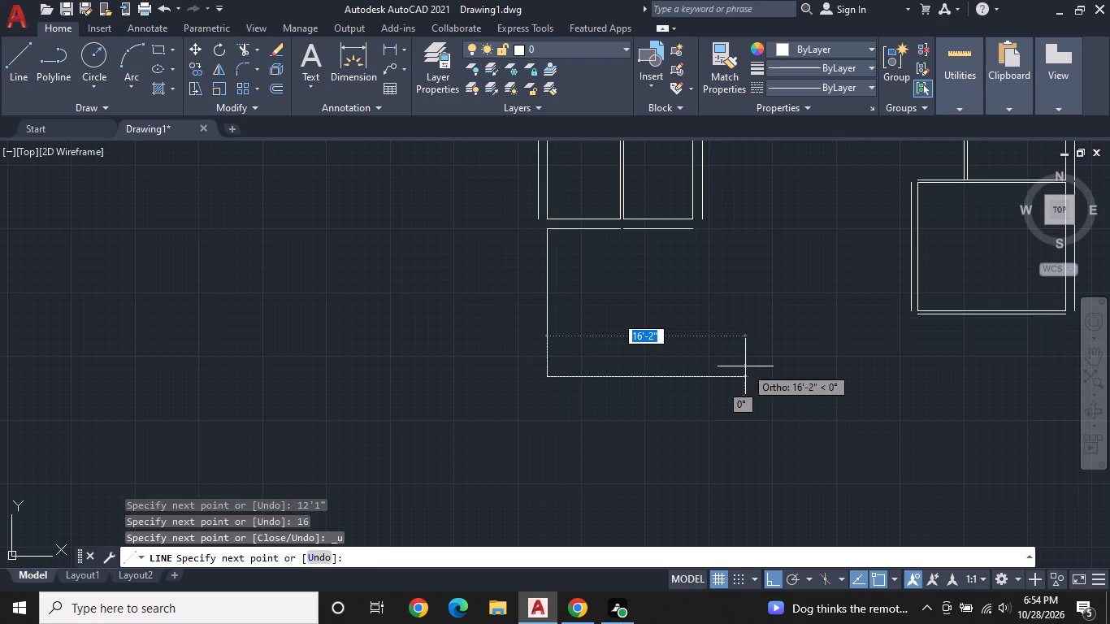
Continue the 12'1" line with a 16'7" segment to the right and end the line there.
text(16')
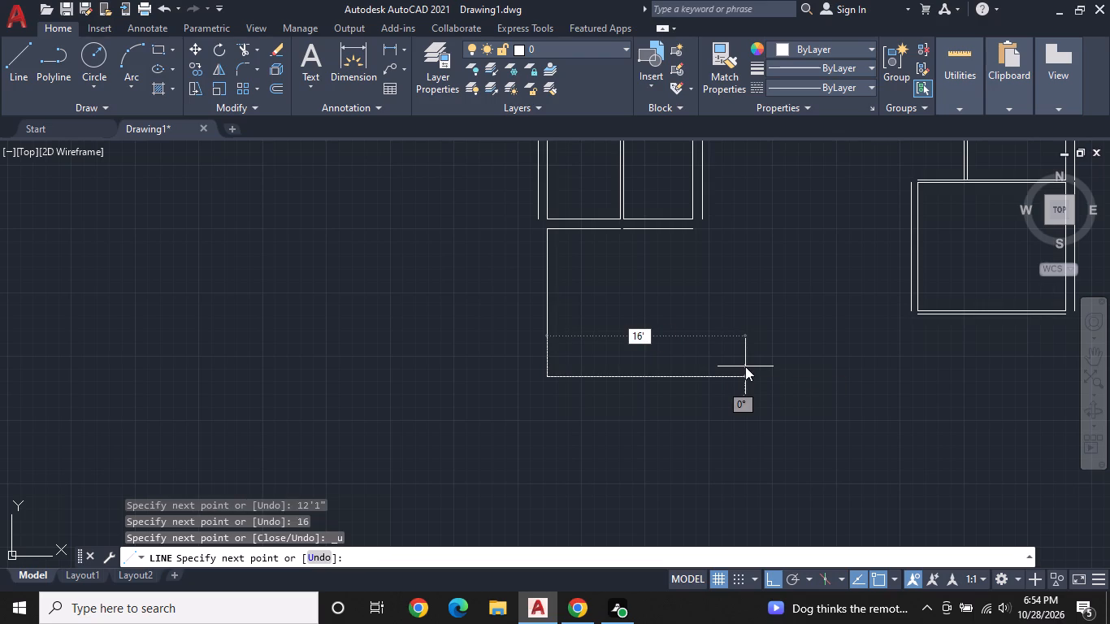
key(7)
key(shift+quotedbl)
key(Return)
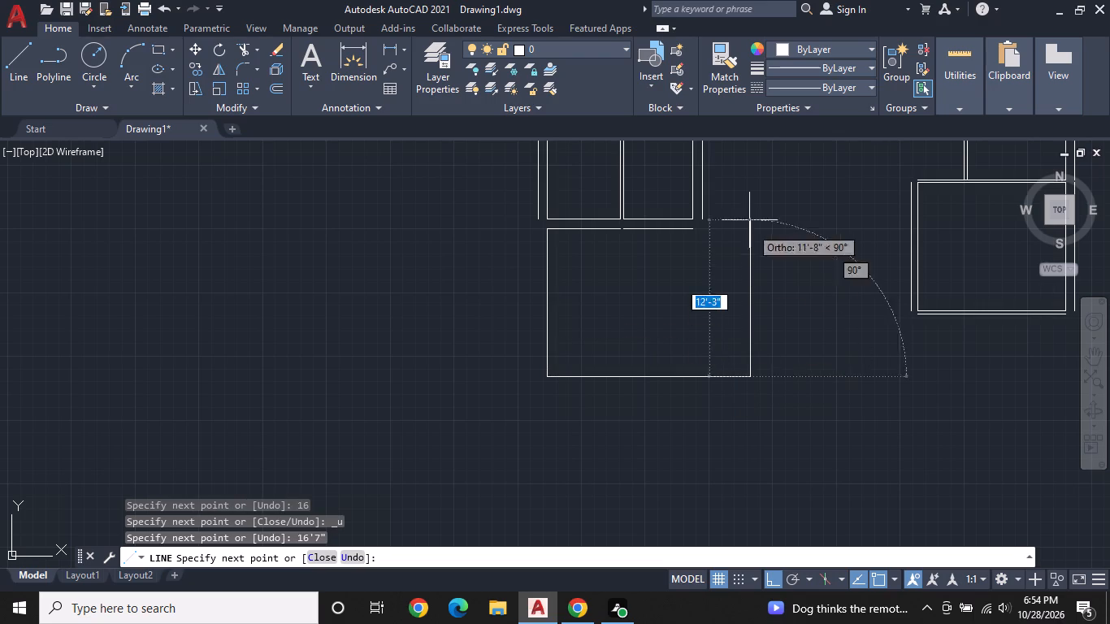
scroll(746, 234, up, 1)
middle_drag(746, 235, 750, 254)
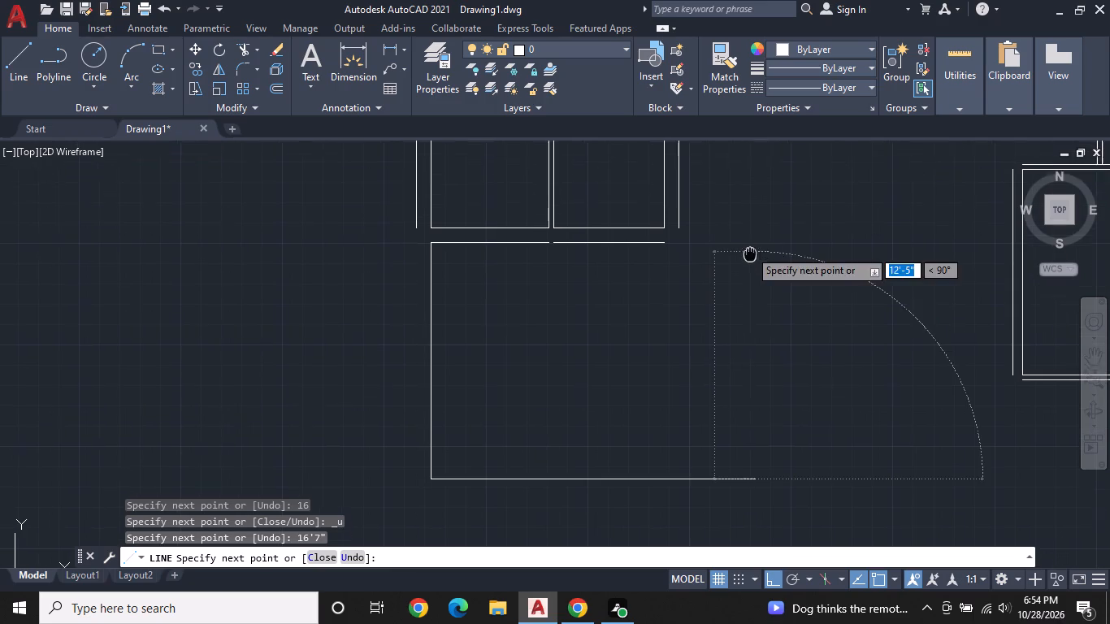
middle_drag(750, 254, 750, 278)
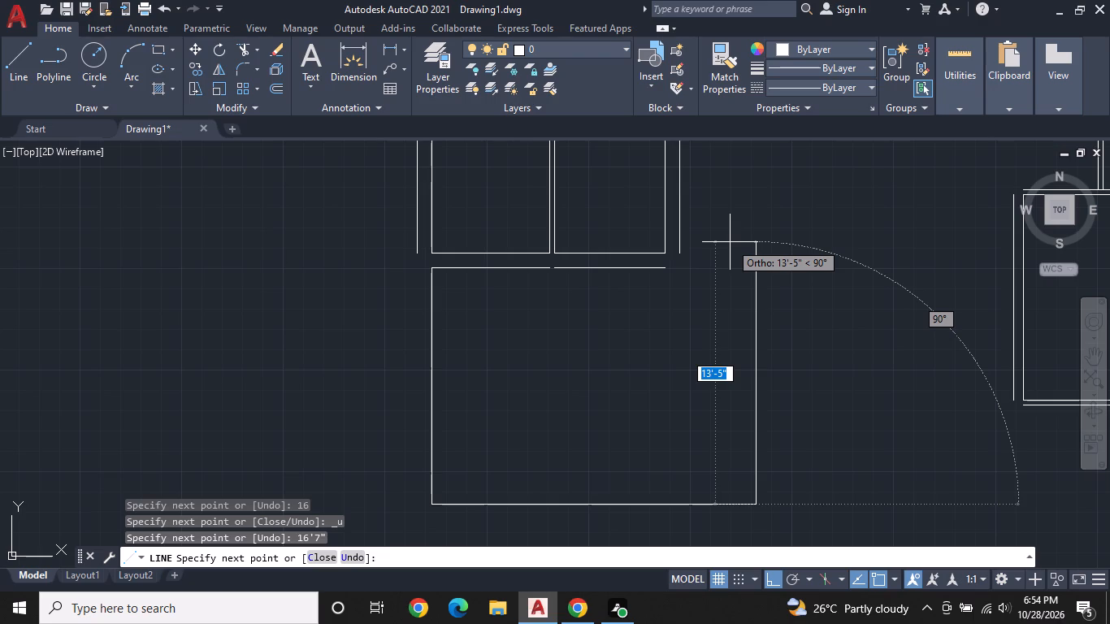
key(Escape)
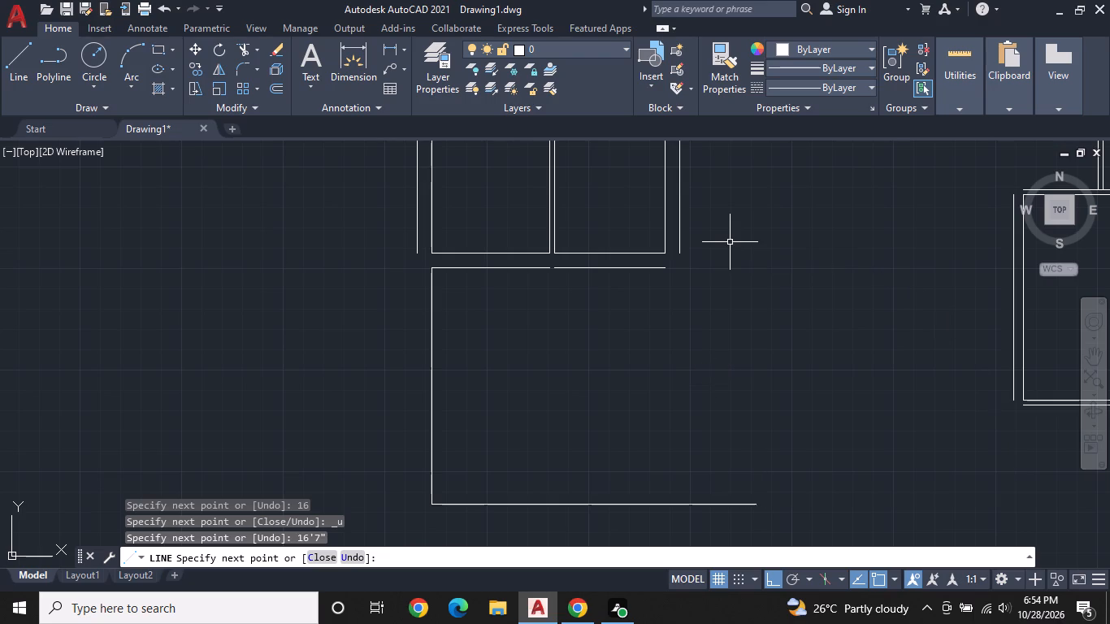
Draw a room below the fourth column from the right end of its lowest 3" offset line: 5' down, 12'1" left, and back up to the offset line's left end.
scroll(730, 242, down, 1)
middle_drag(731, 249, 500, 310)
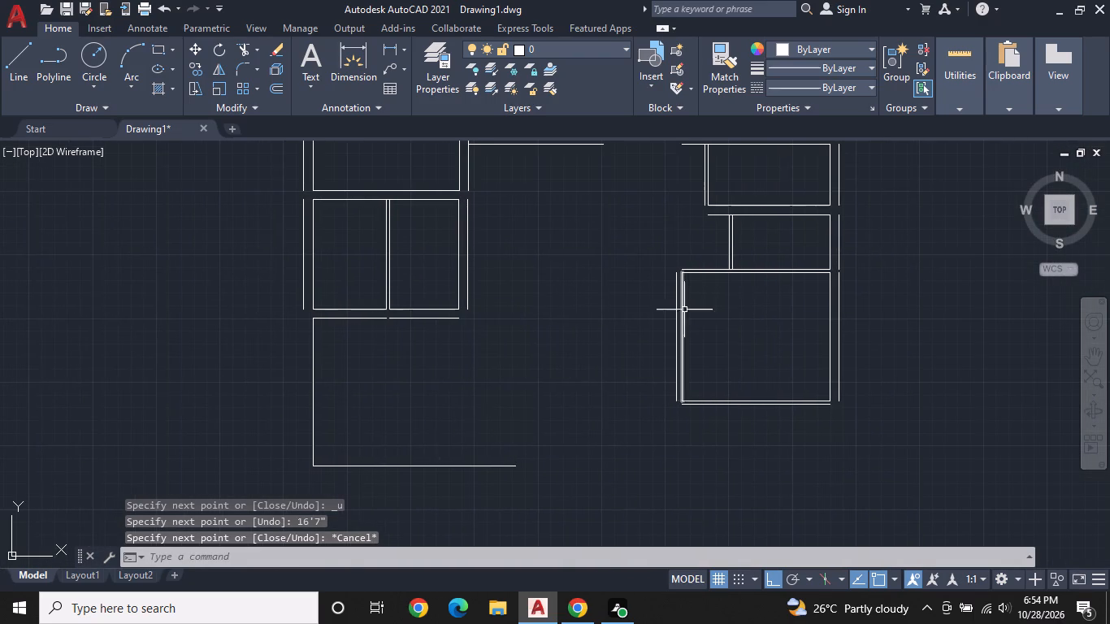
middle_drag(825, 436, 752, 346)
scroll(752, 345, up, 1)
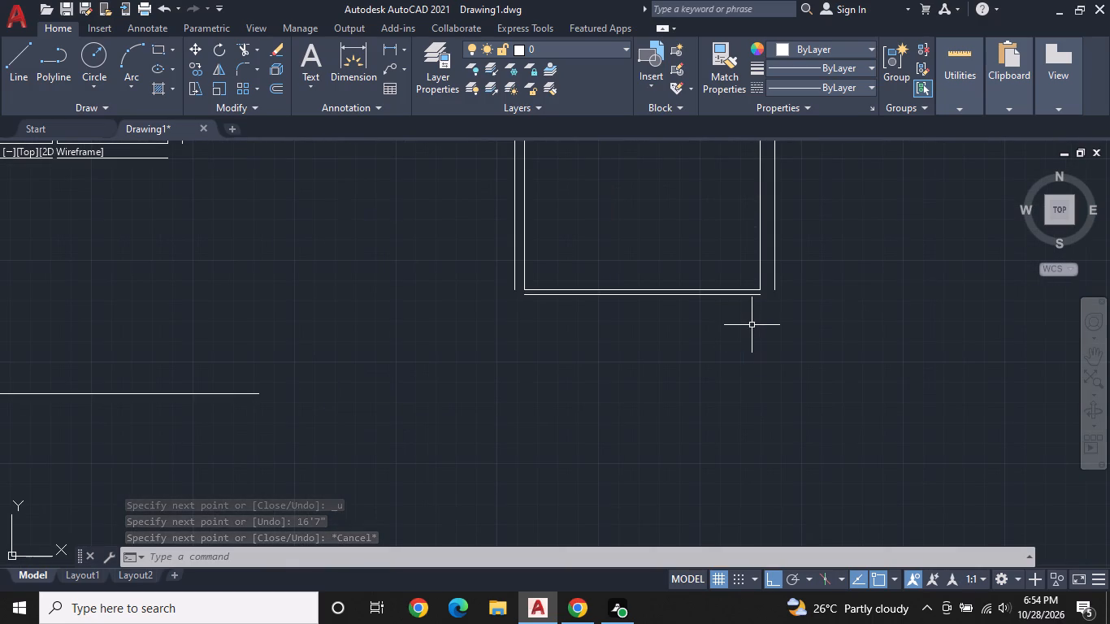
text(L)
key(space)
scroll(752, 323, up, 1)
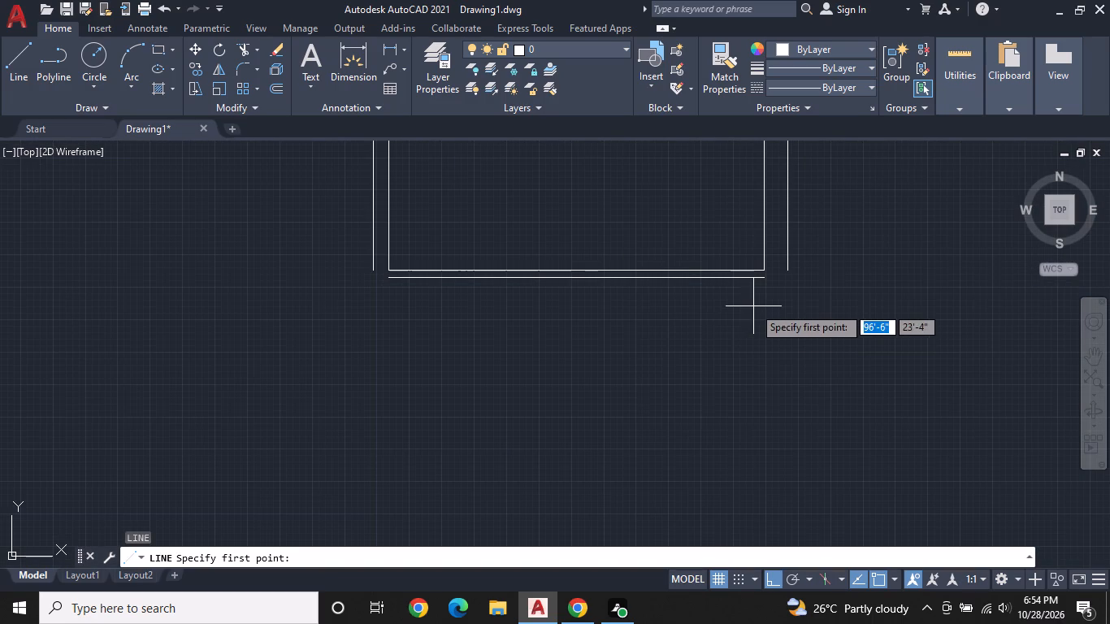
click(762, 279)
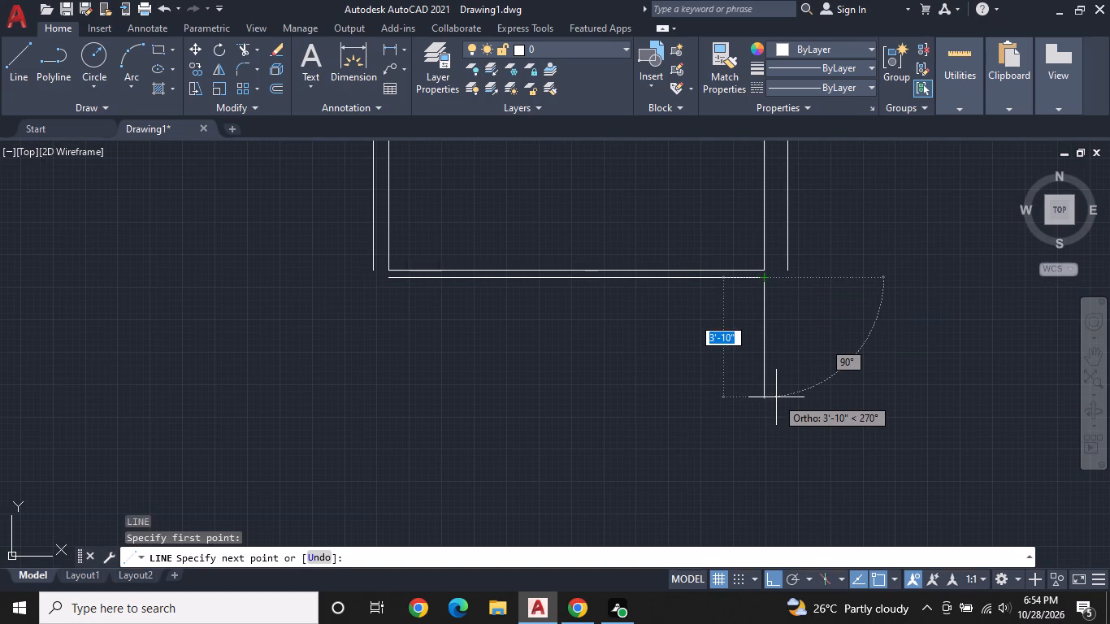
text(5')
key(Return)
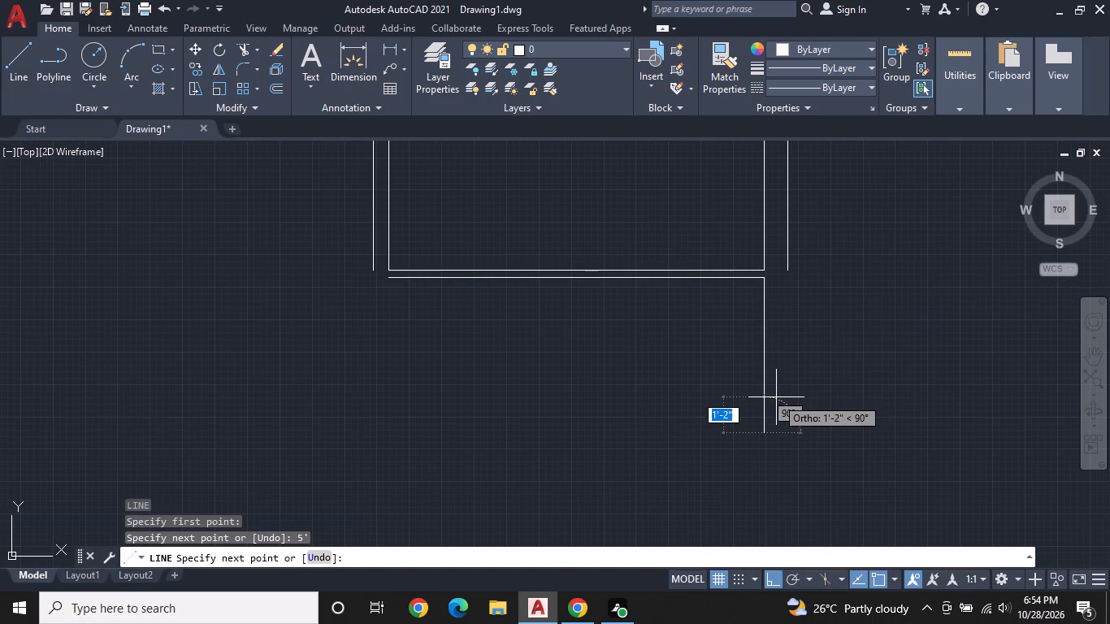
scroll(465, 361, down, 1)
middle_drag(465, 361, 507, 362)
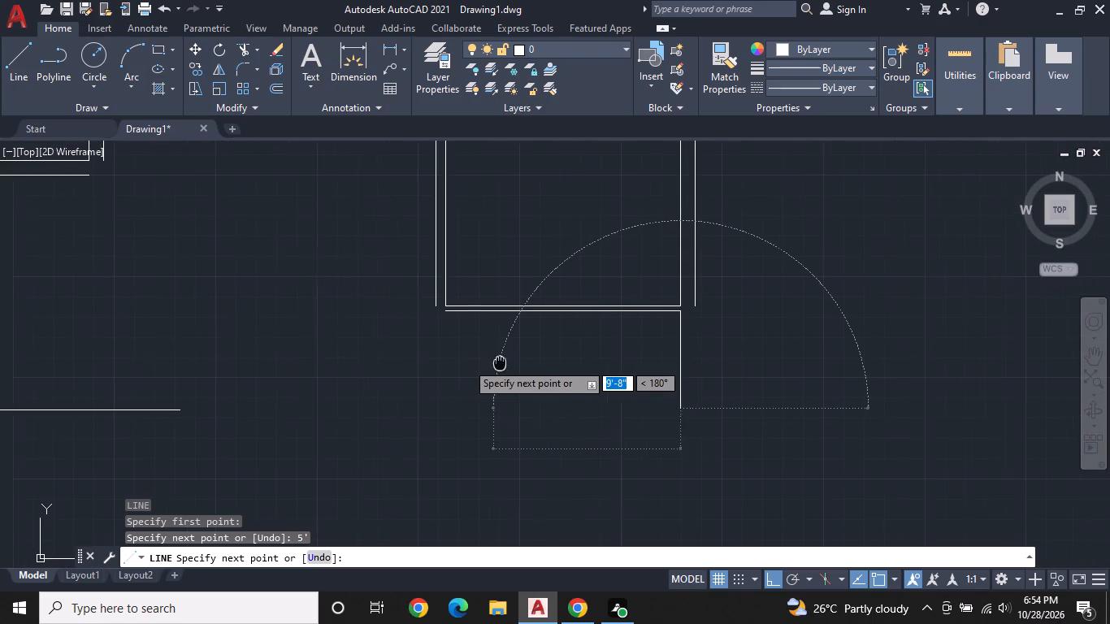
middle_drag(507, 362, 592, 340)
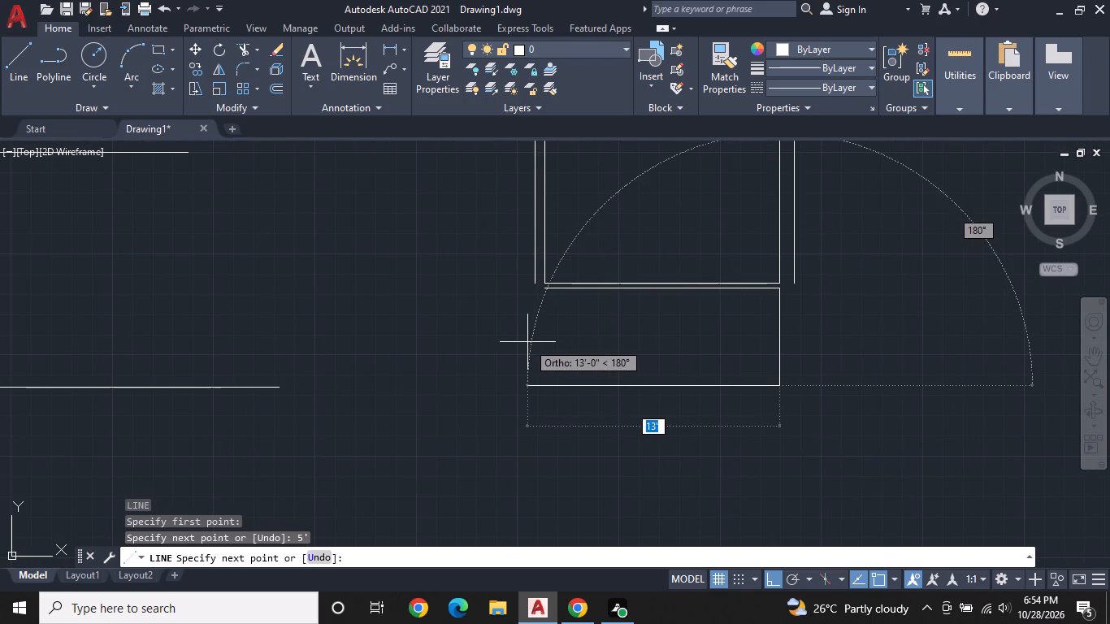
click(543, 386)
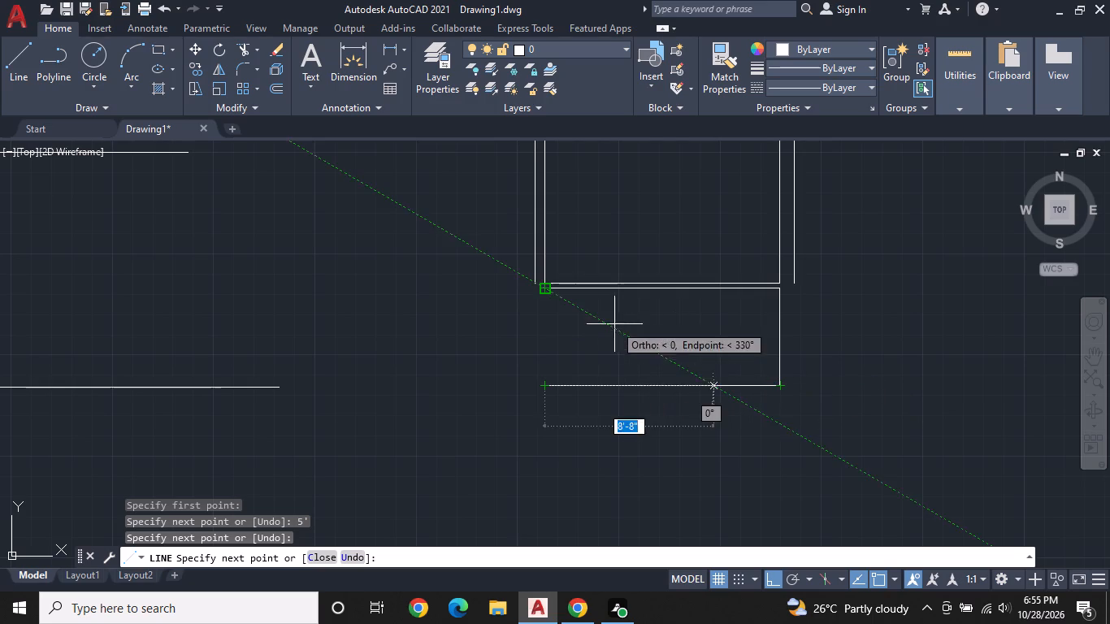
click(545, 286)
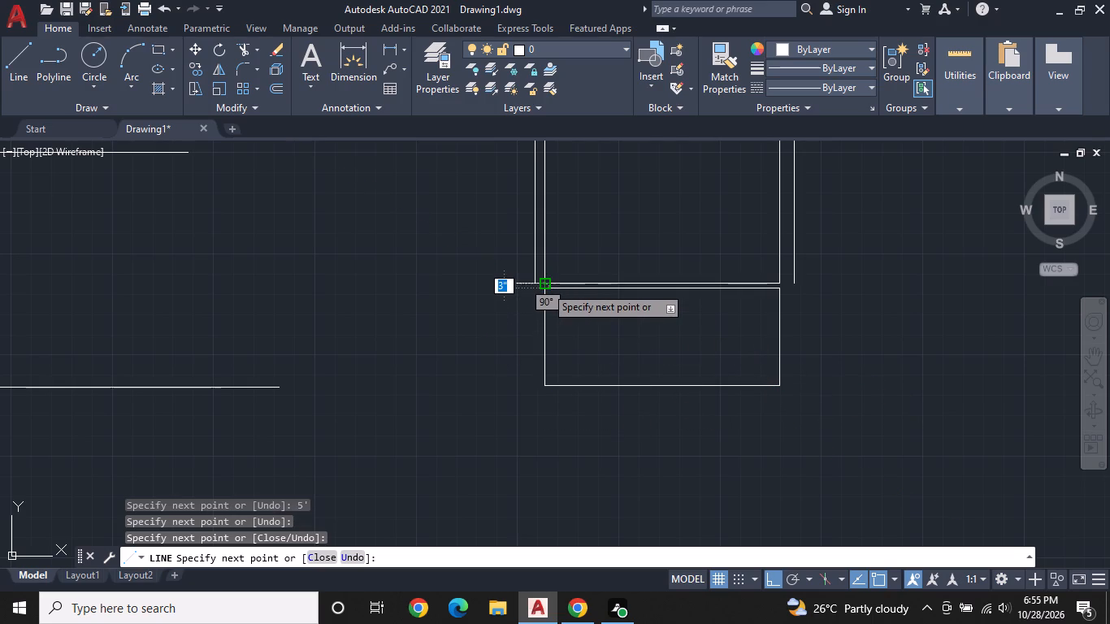
key(Escape)
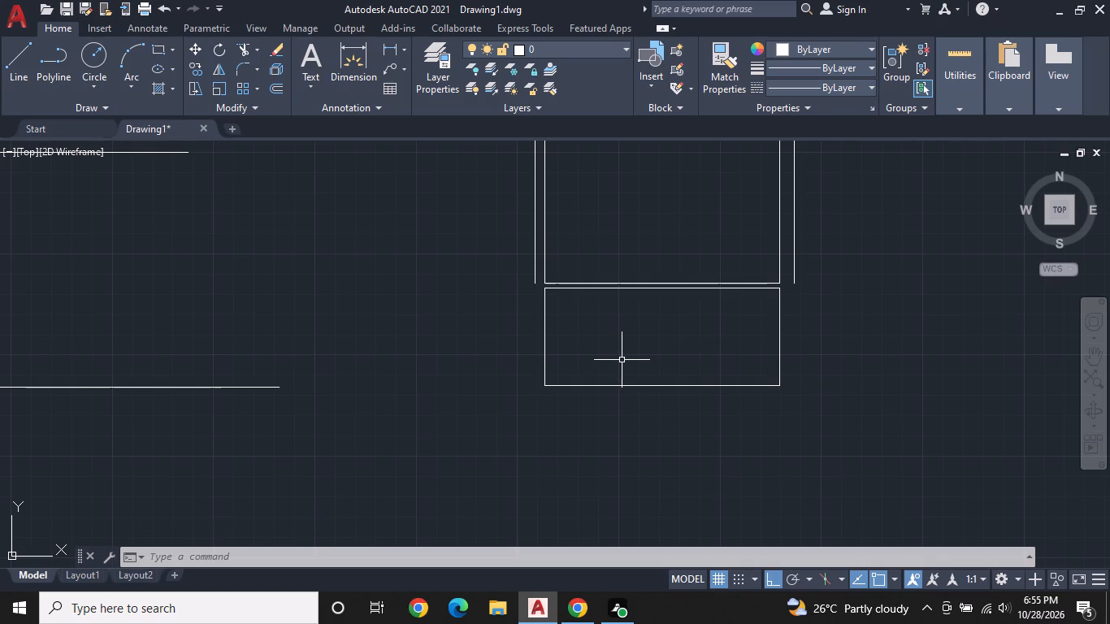
Offset the right and bottom lines of the 12'1" by 5' room 9" outward.
click(277, 87)
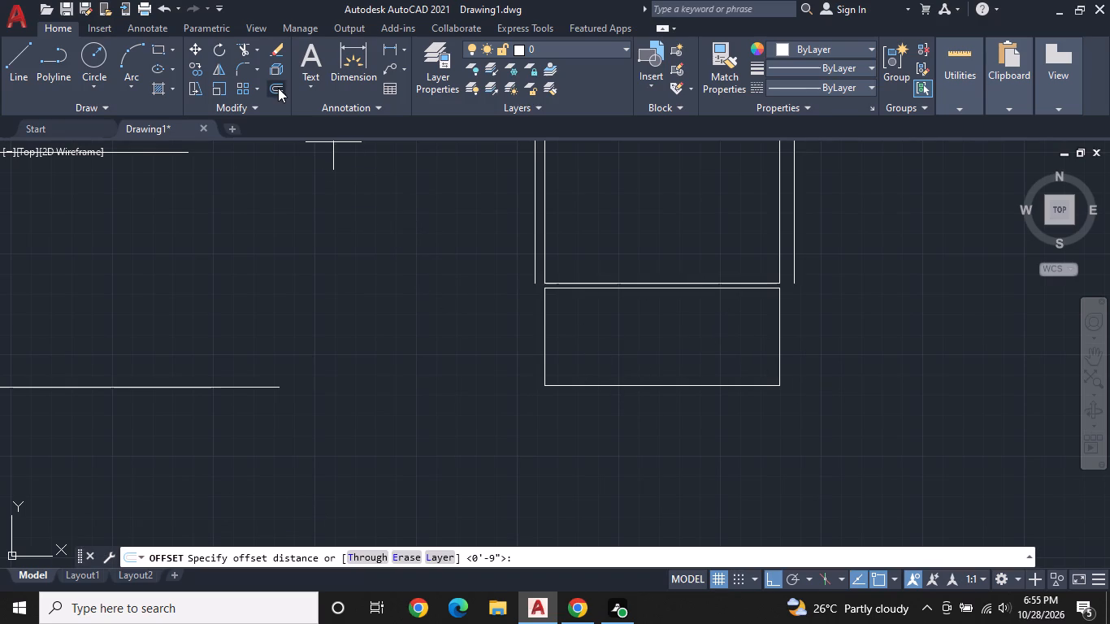
key(space)
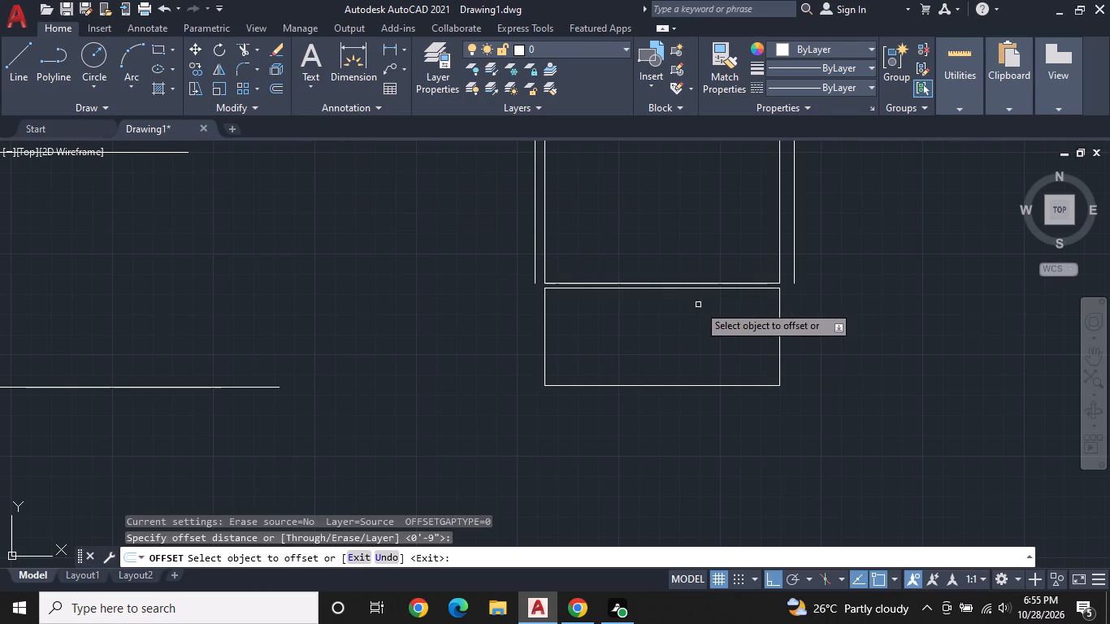
click(779, 343)
click(840, 339)
click(757, 385)
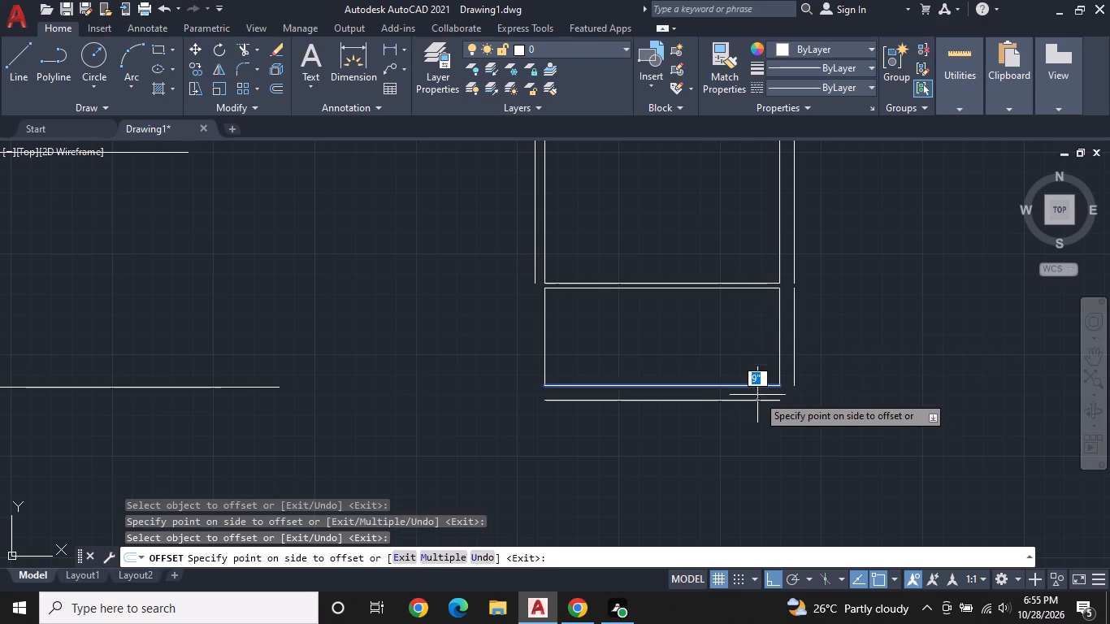
click(757, 423)
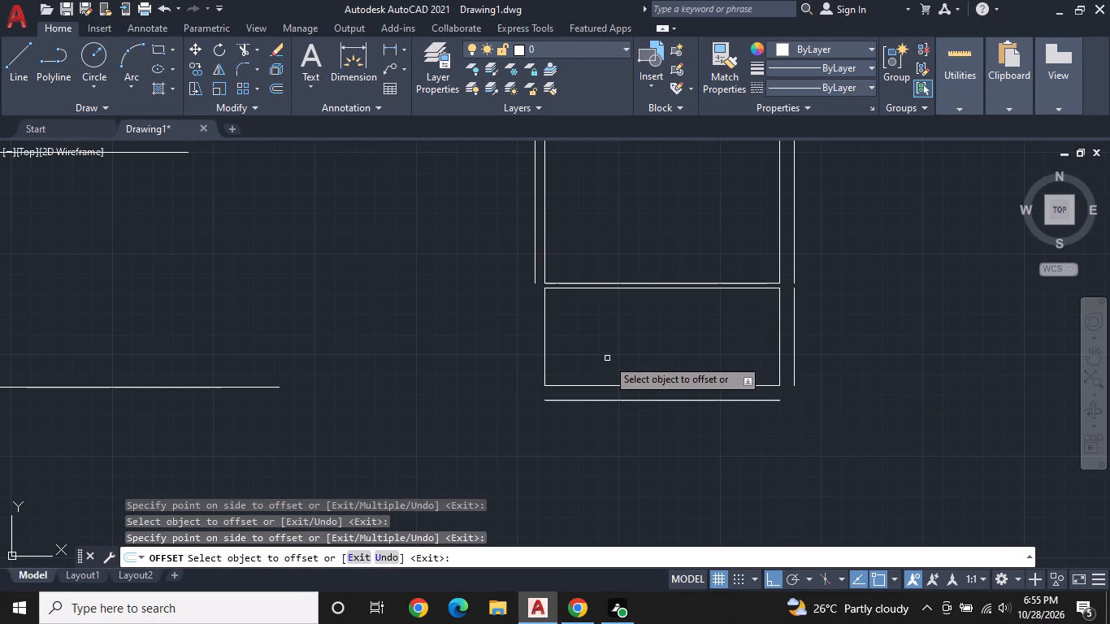
Offset the left line of the 12'1" by 5' room 6" outward.
click(546, 356)
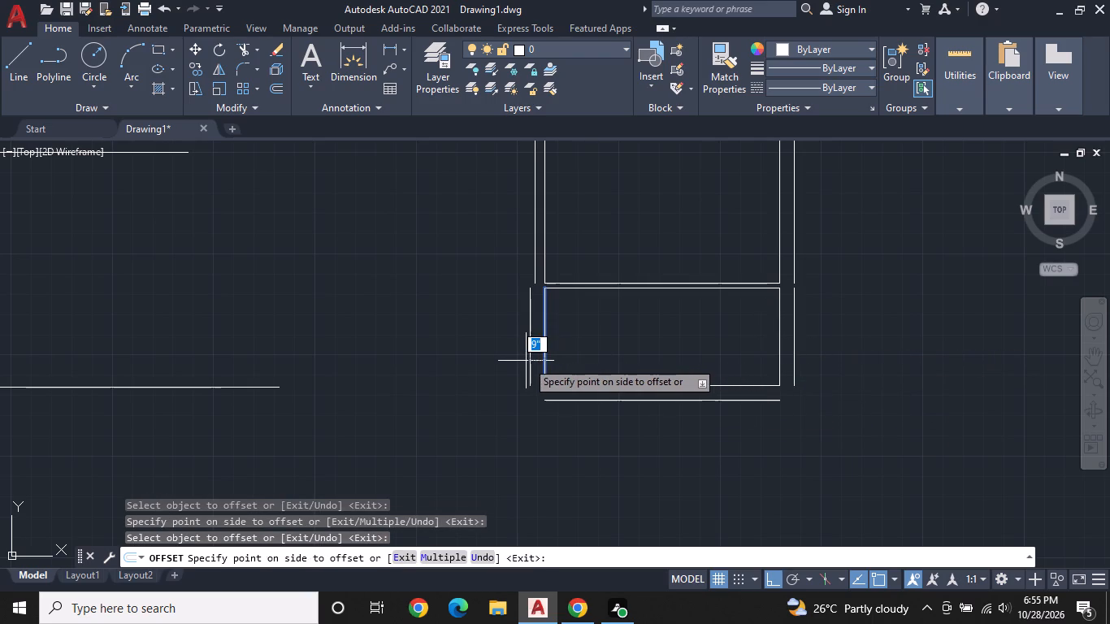
text(6")
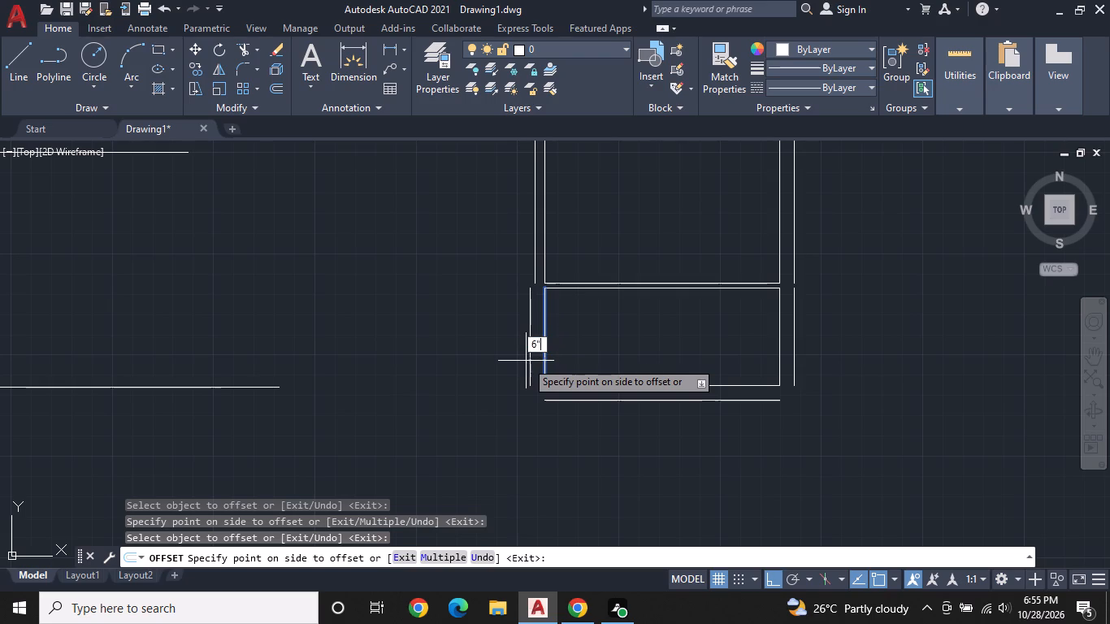
key(Return)
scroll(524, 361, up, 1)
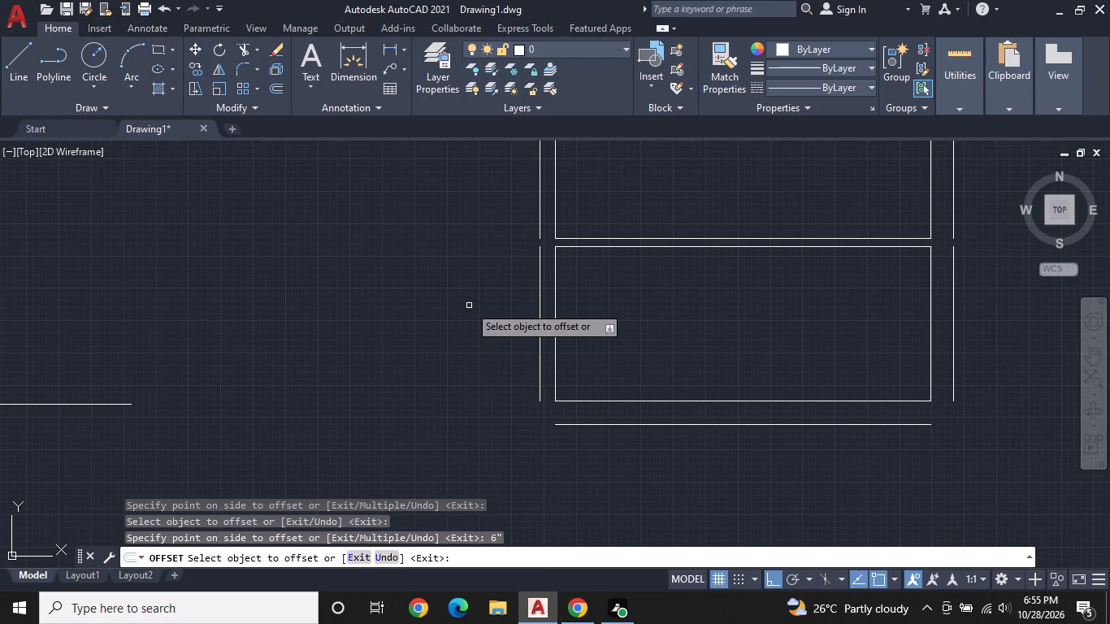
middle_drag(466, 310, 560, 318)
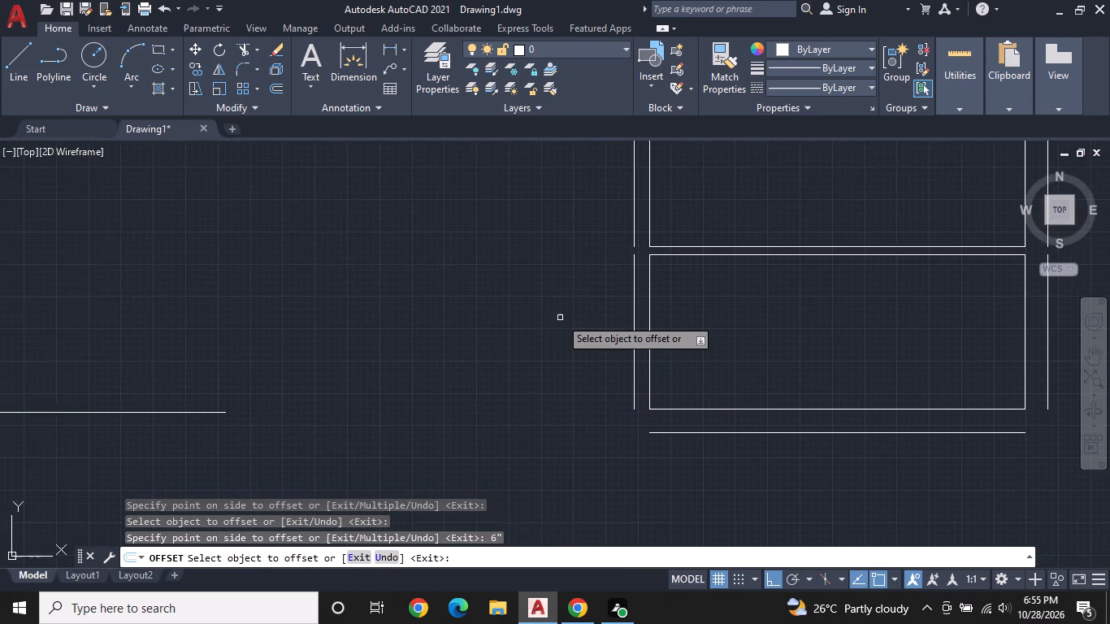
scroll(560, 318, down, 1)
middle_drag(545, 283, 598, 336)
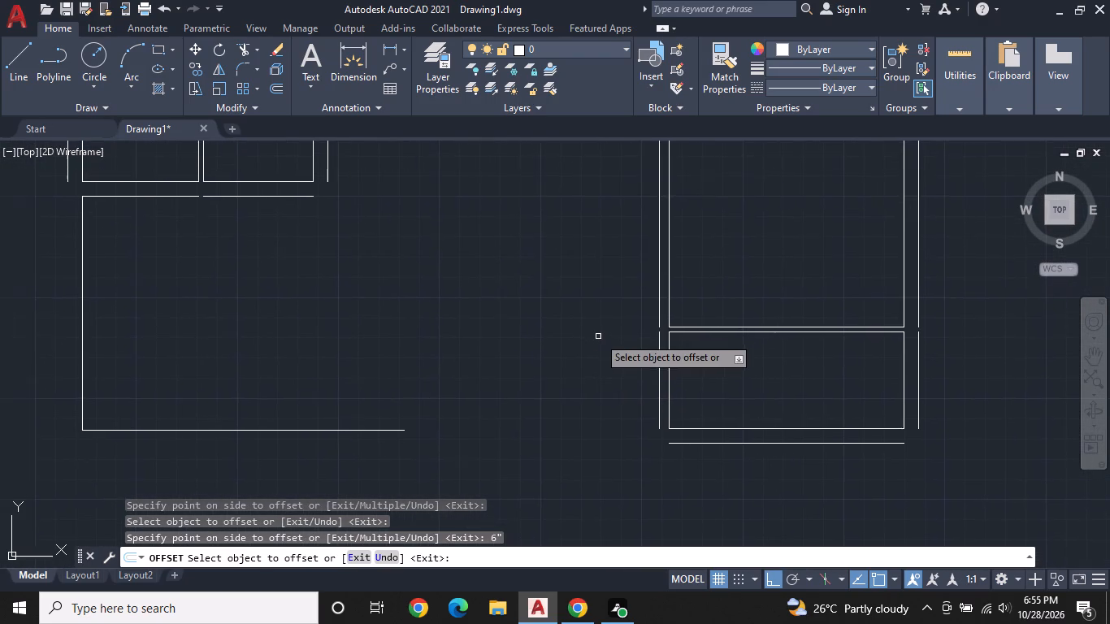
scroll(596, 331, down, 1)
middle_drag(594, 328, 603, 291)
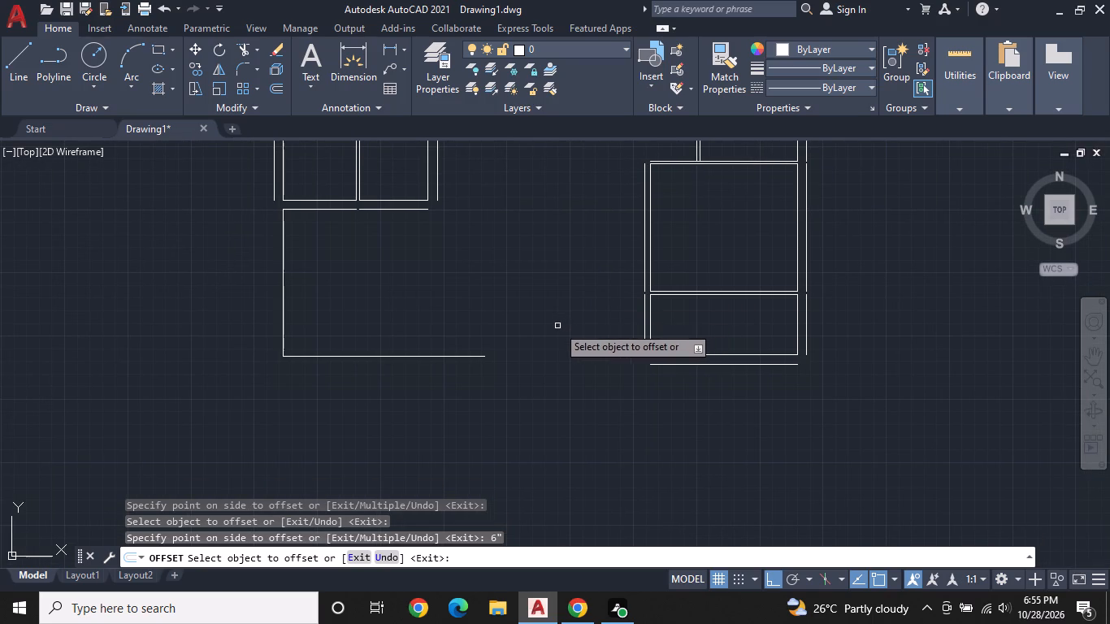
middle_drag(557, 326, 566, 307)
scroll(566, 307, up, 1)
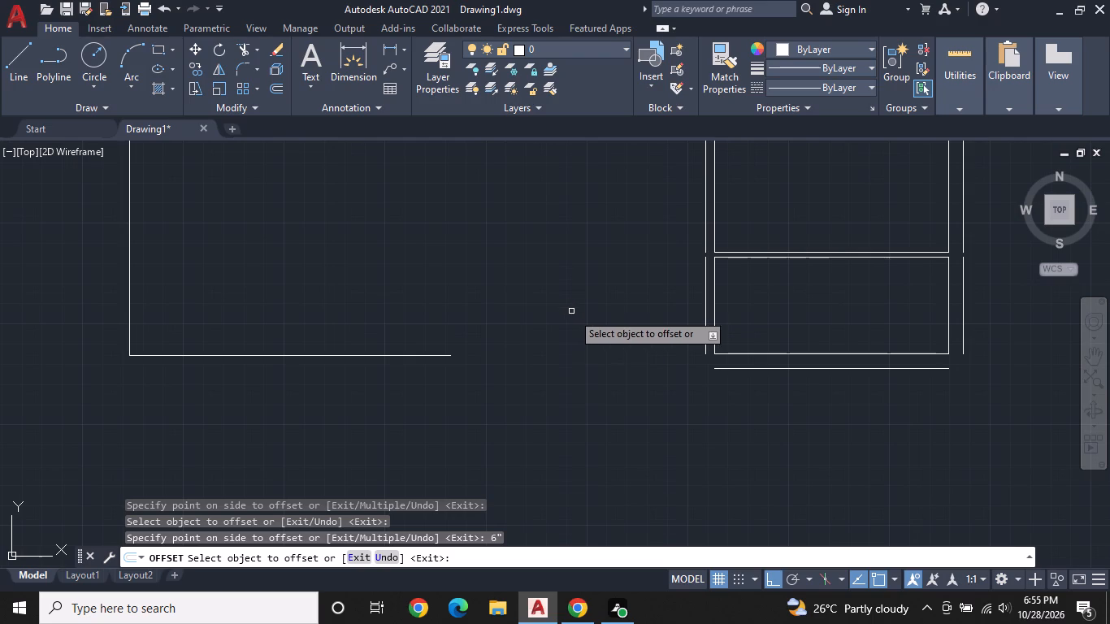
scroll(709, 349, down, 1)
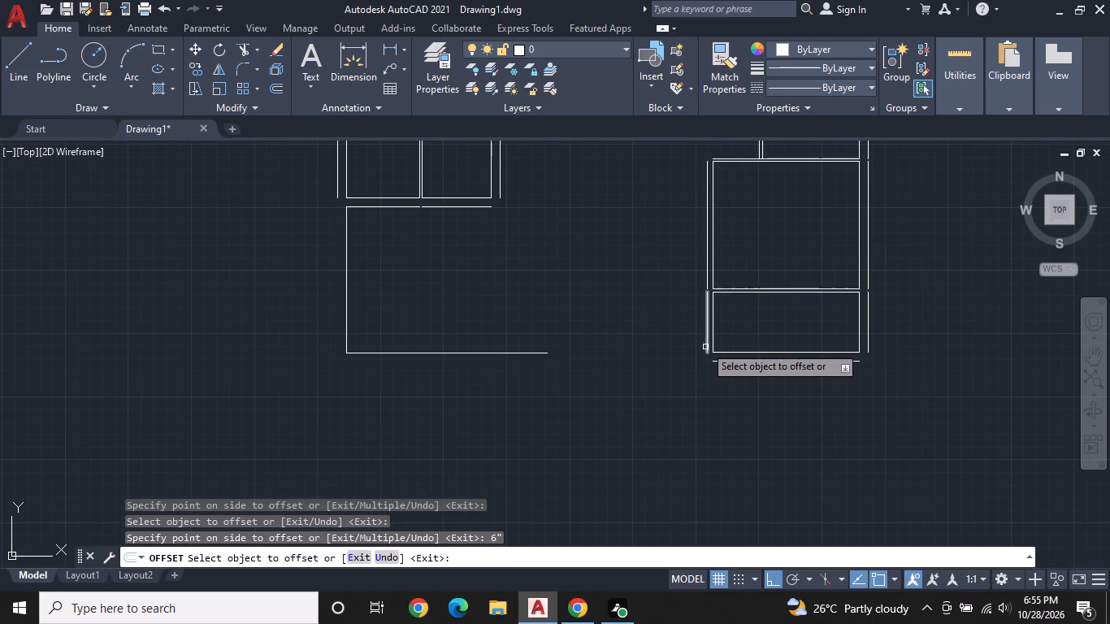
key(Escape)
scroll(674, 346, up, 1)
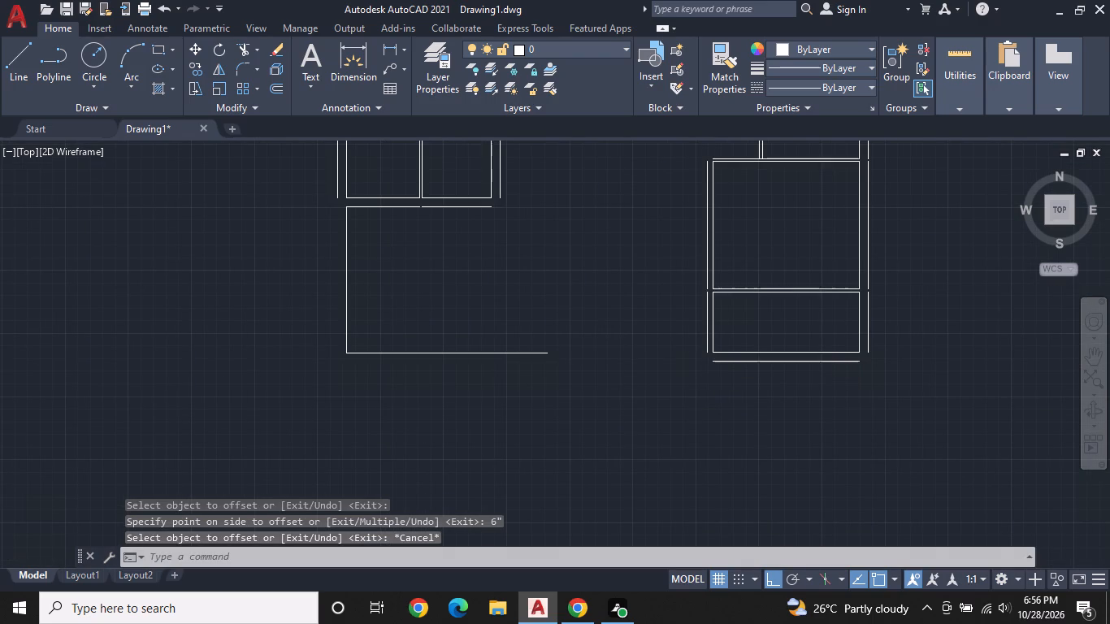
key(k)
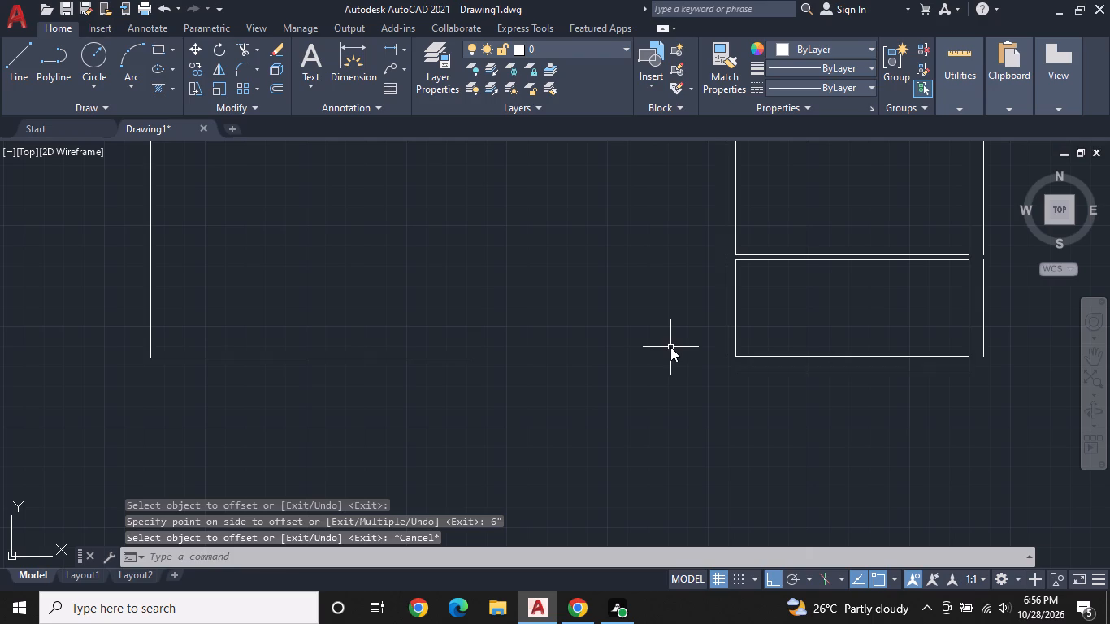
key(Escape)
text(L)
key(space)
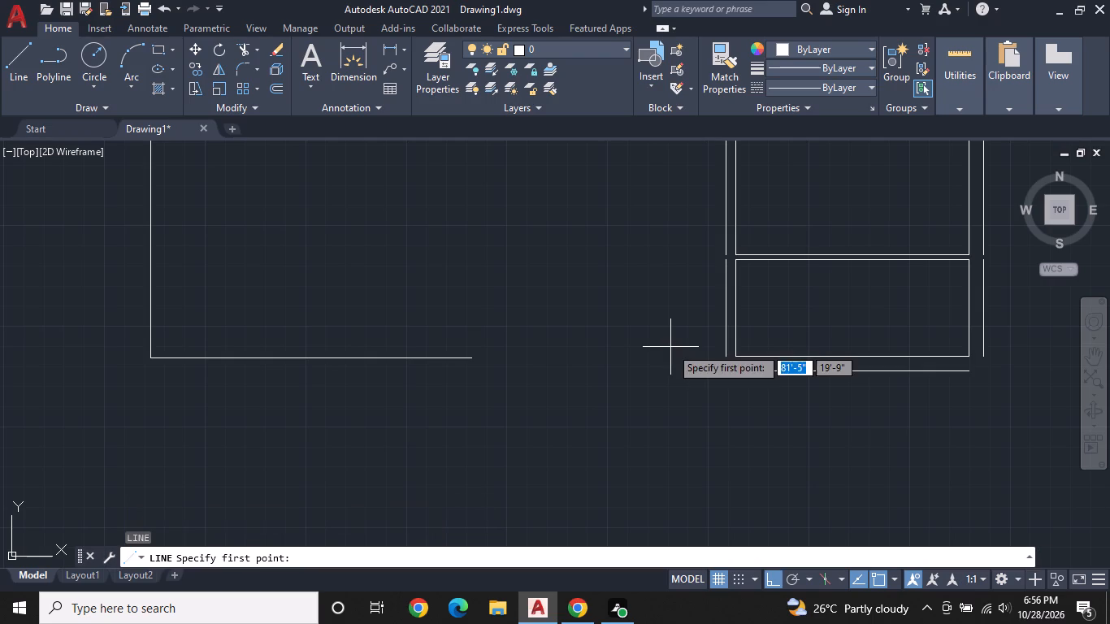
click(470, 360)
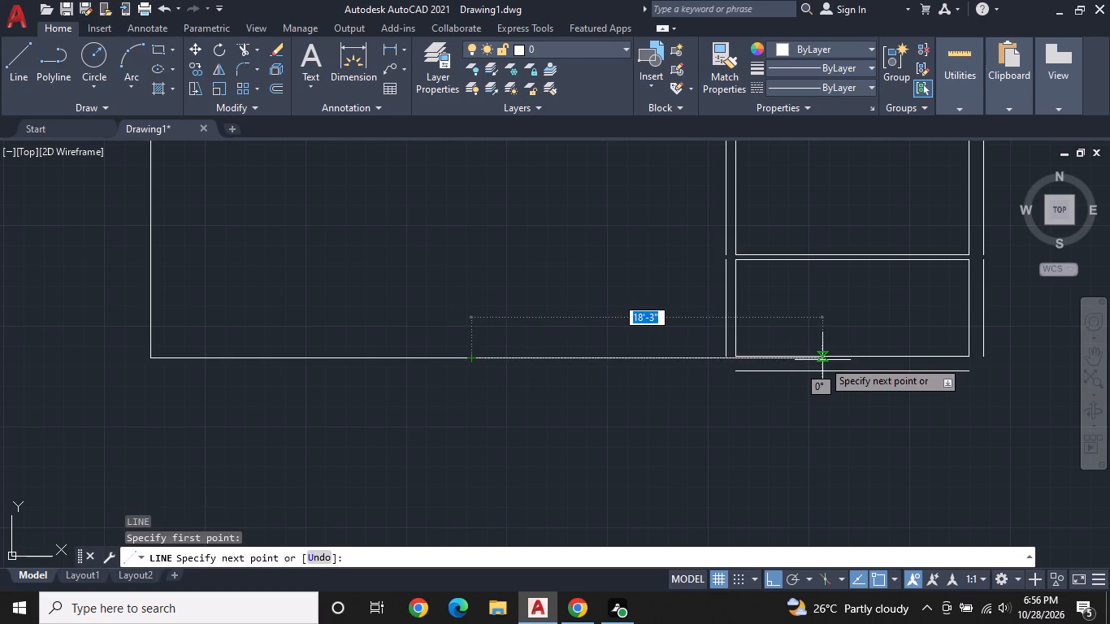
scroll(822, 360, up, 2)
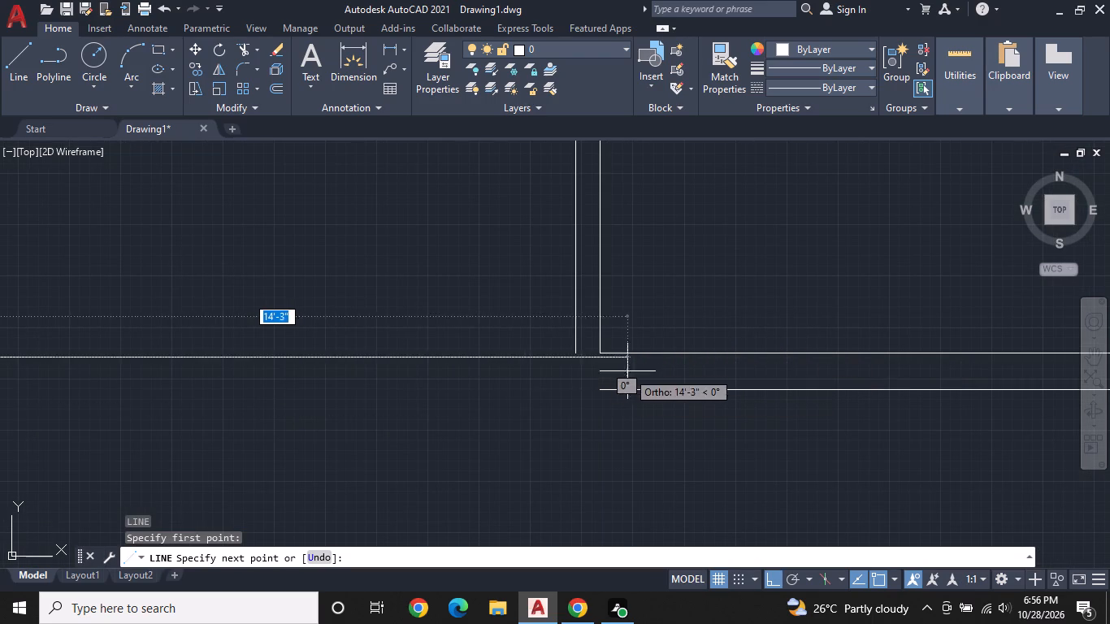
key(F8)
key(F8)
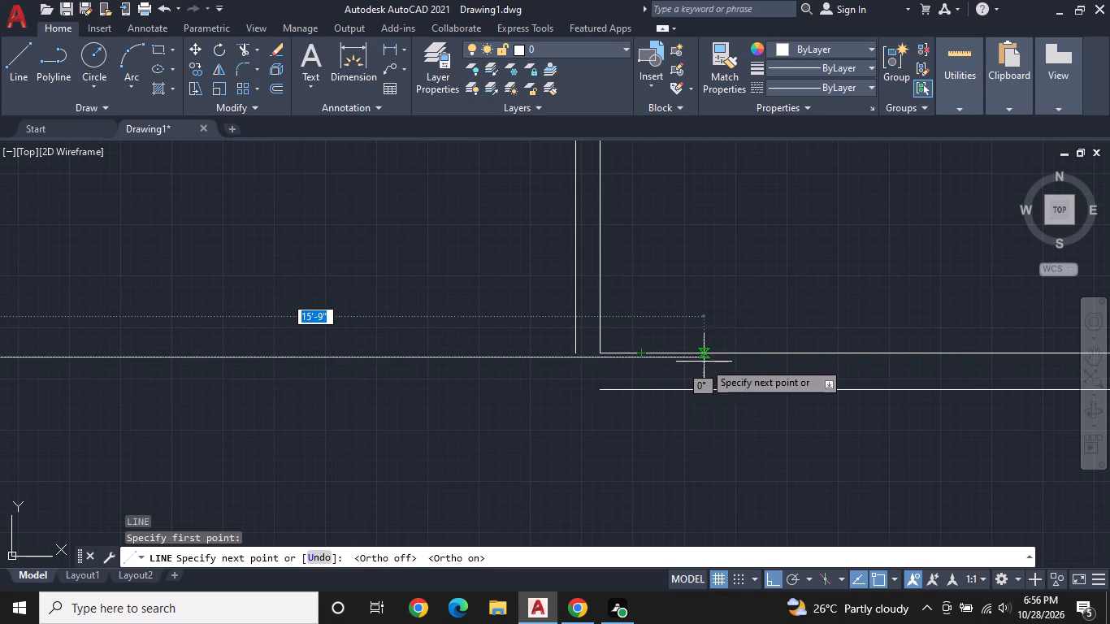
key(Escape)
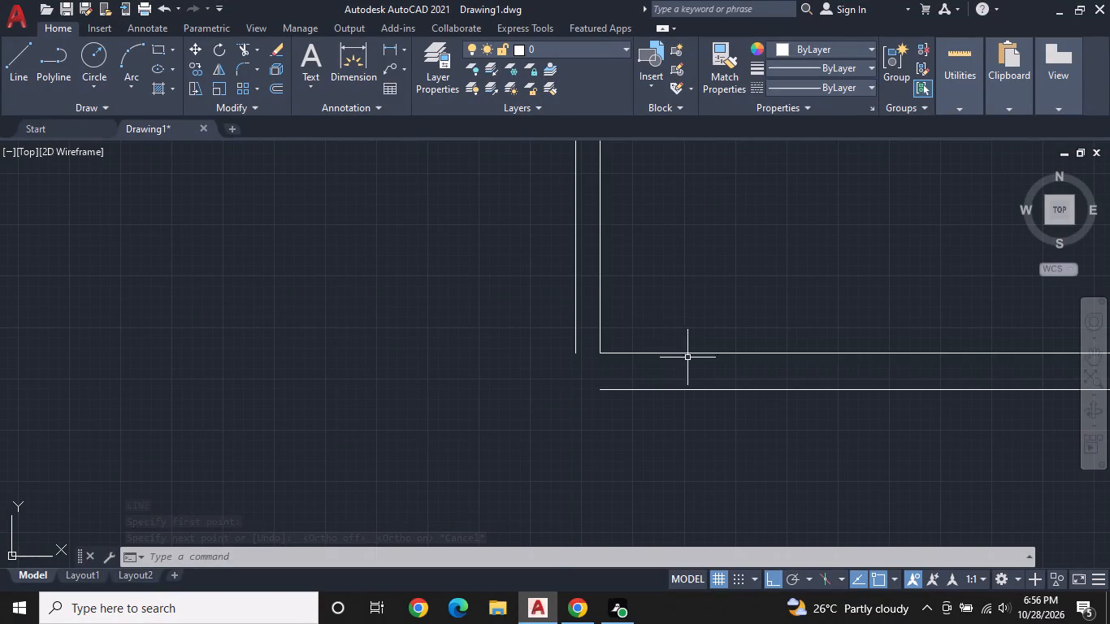
Start a line at the bottom end of the 12'1" by 5' room's left 6" offset line and draw it 2' up.
scroll(579, 264, down, 1)
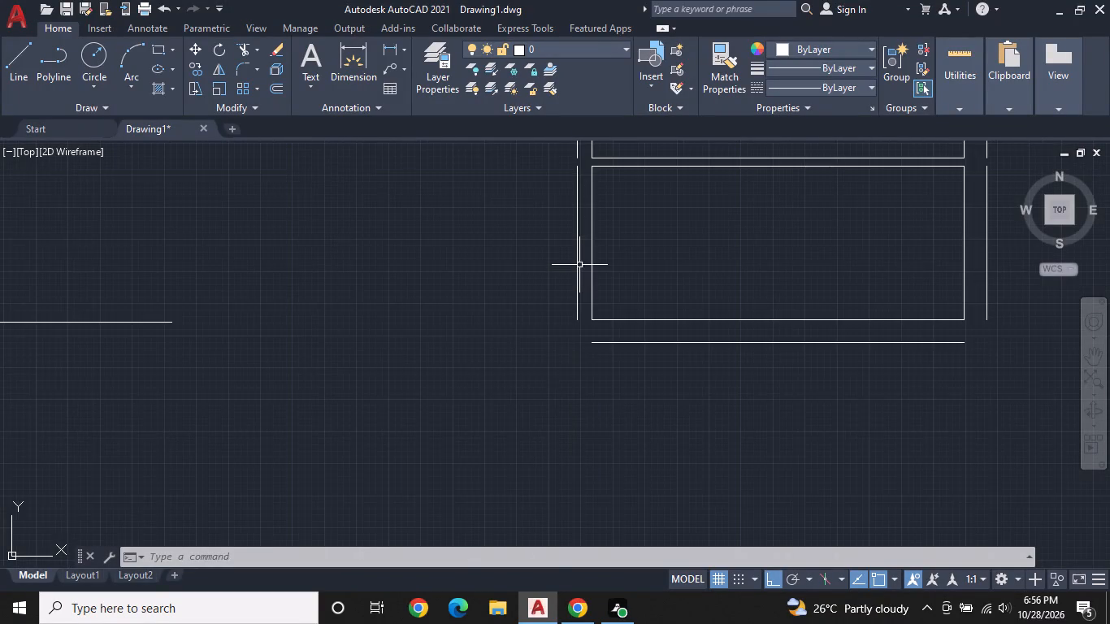
scroll(579, 265, down, 1)
middle_drag(582, 245, 797, 204)
scroll(798, 203, down, 1)
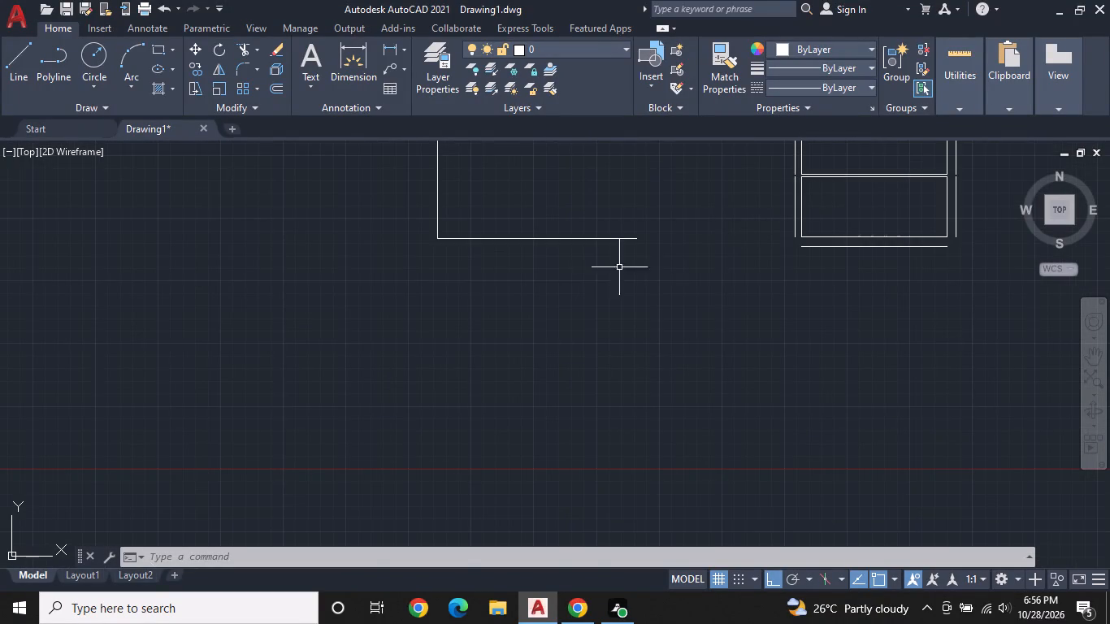
middle_drag(566, 235, 412, 390)
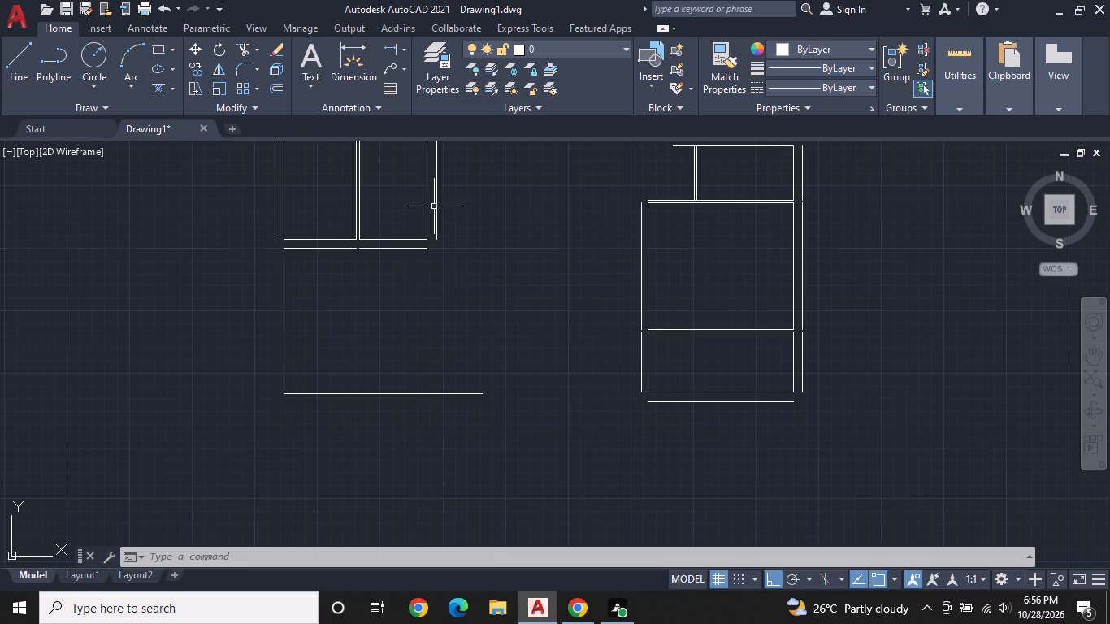
middle_drag(511, 320, 461, 349)
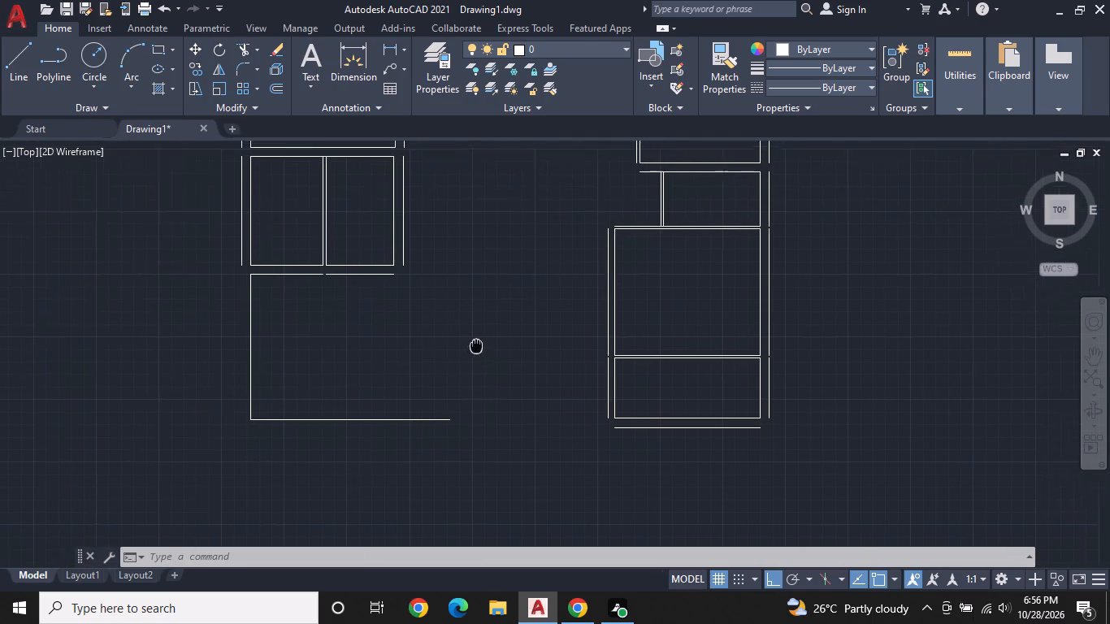
middle_drag(461, 349, 390, 357)
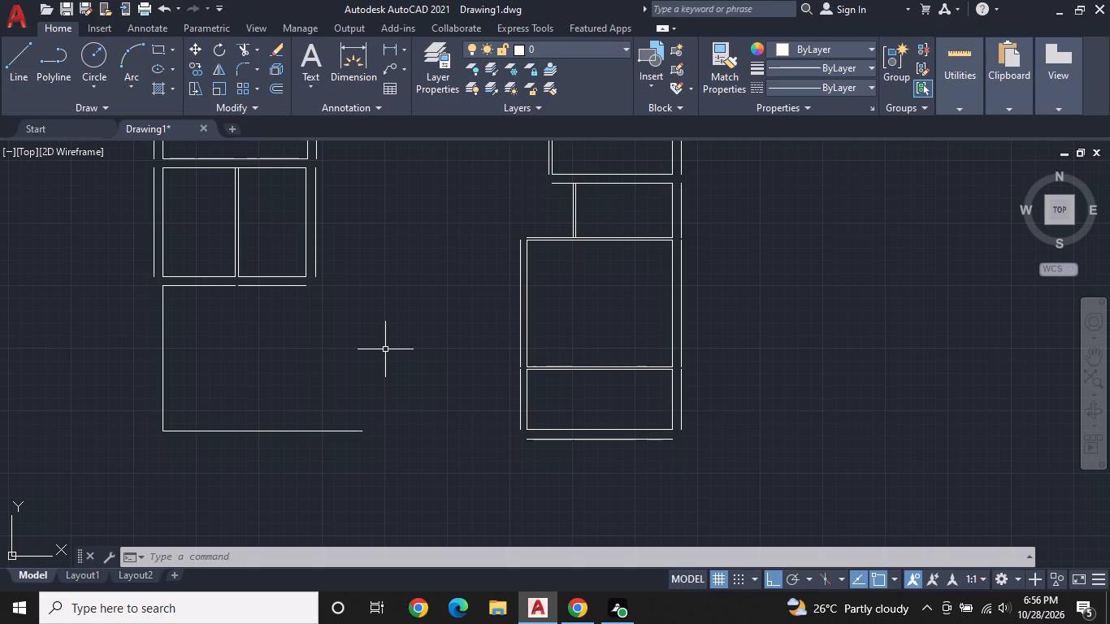
key(Escape)
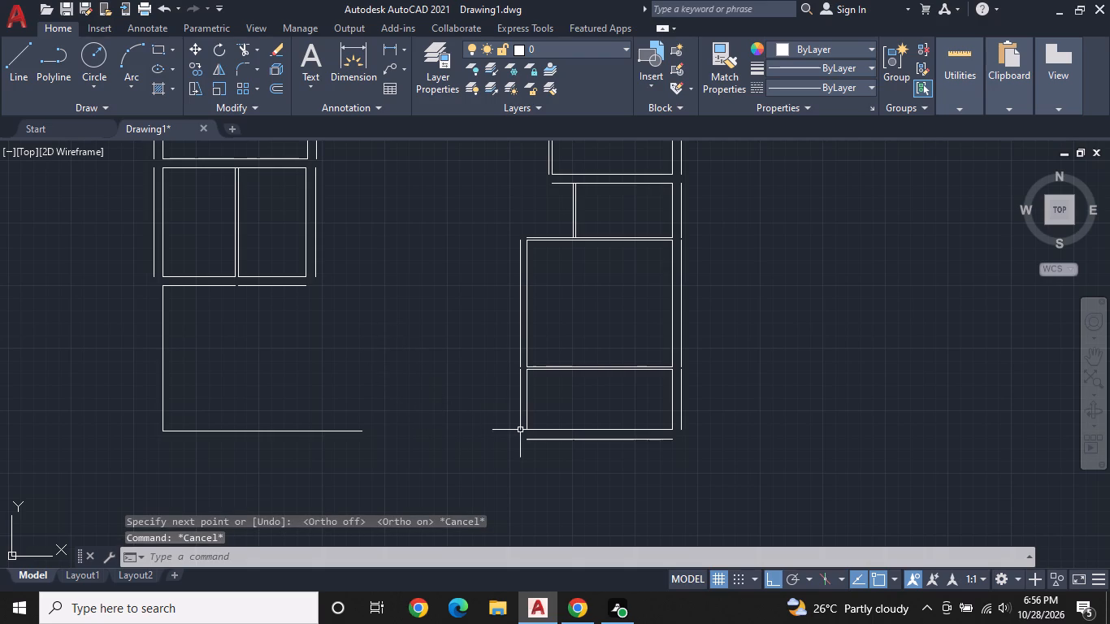
scroll(536, 430, up, 1)
text(L)
key(space)
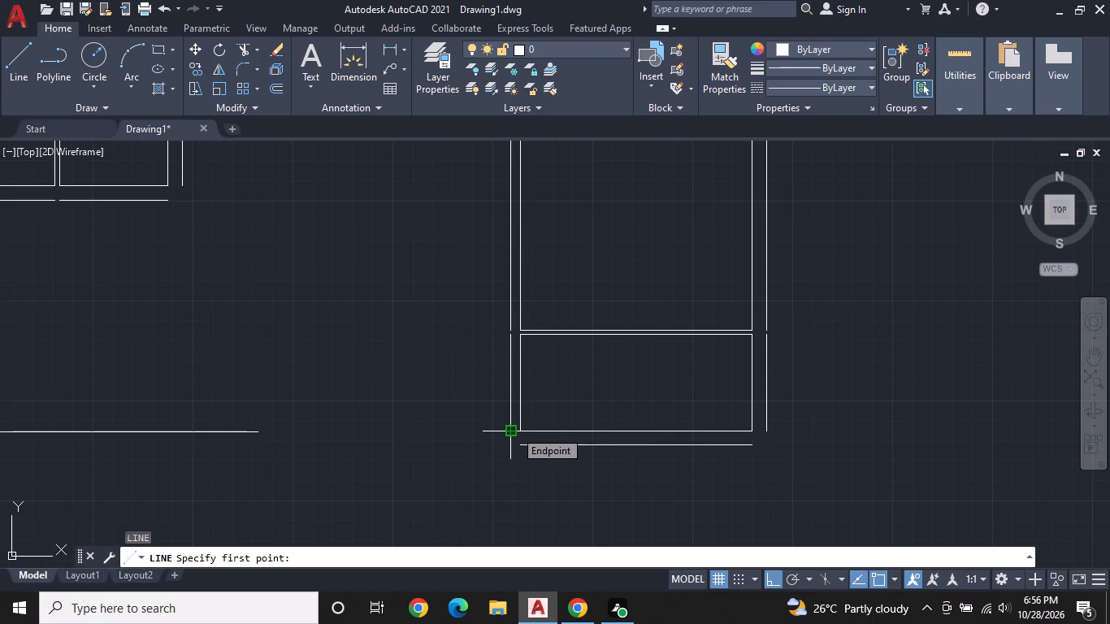
click(514, 430)
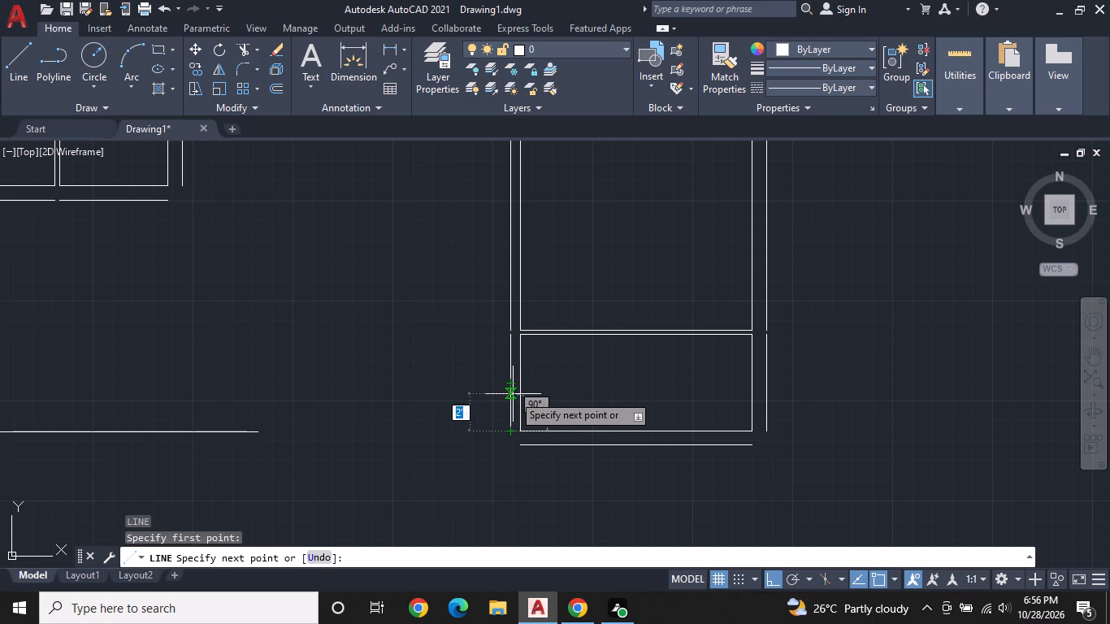
text(2')
key(Return)
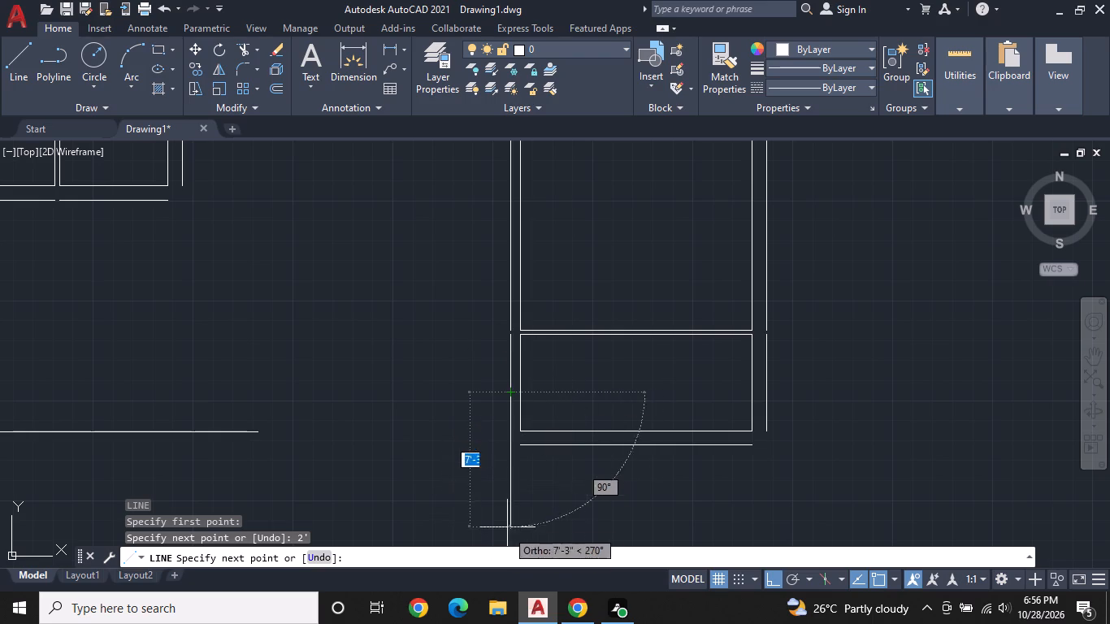
Continue the line 7' down, 12' left and 7' up, and close the room back to the upper end of its right side.
middle_drag(518, 500, 519, 441)
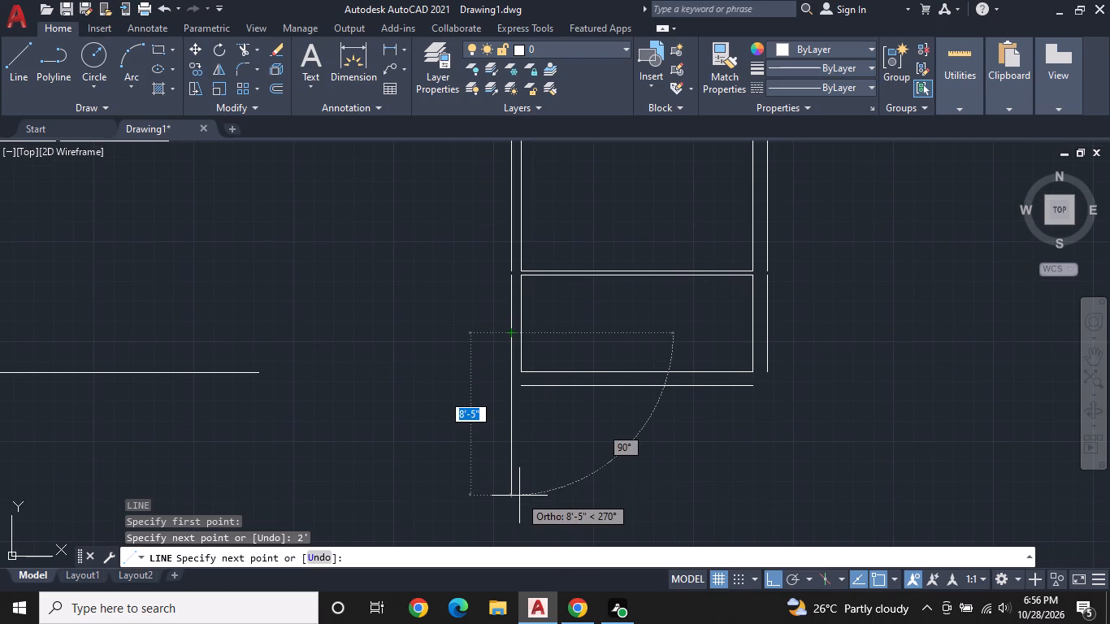
key(5)
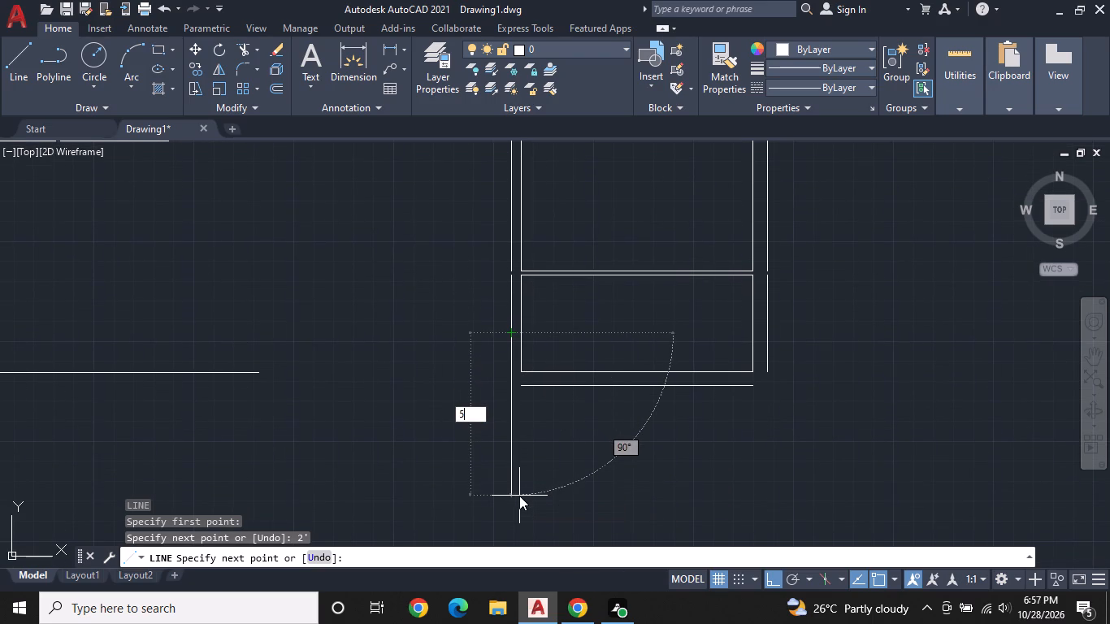
key(BackSpace)
text(7')
key(Return)
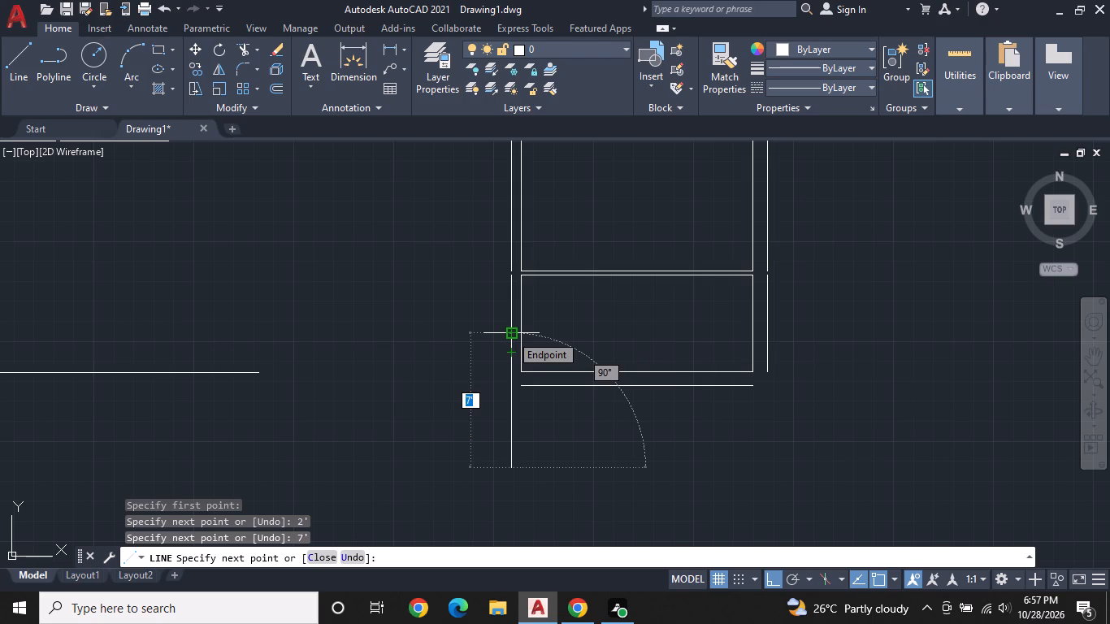
middle_drag(354, 473, 505, 470)
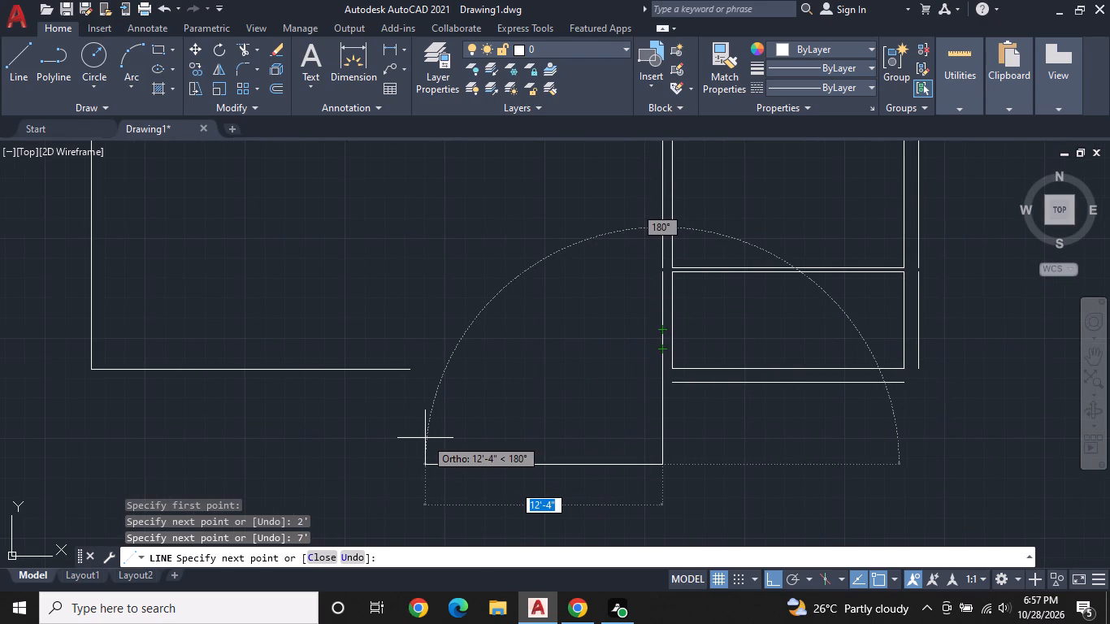
text(12')
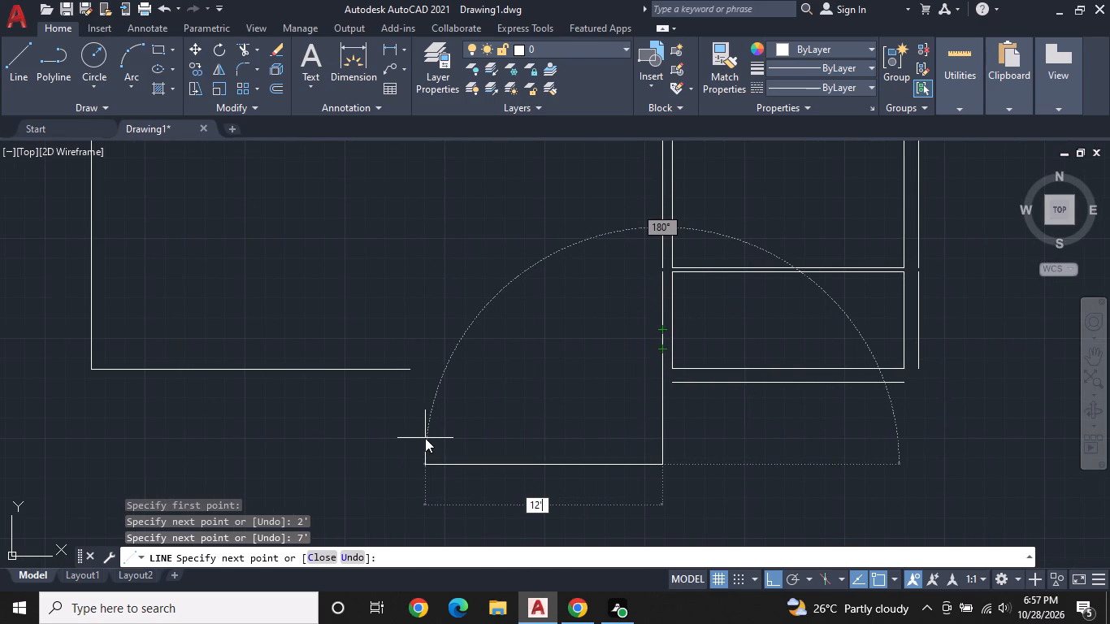
key(Return)
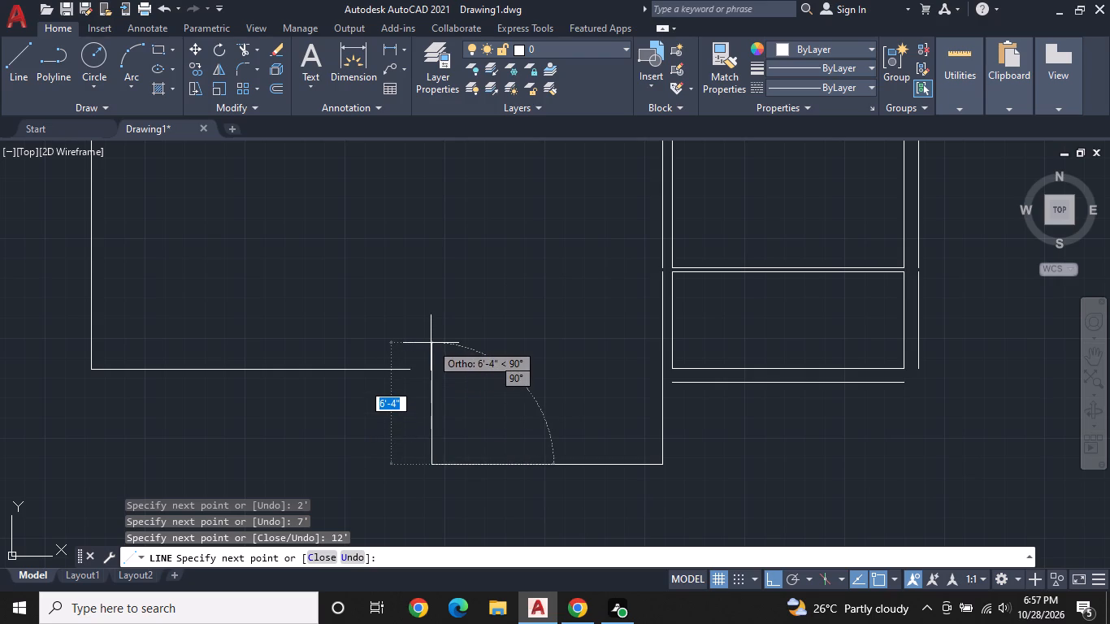
middle_drag(431, 344, 435, 391)
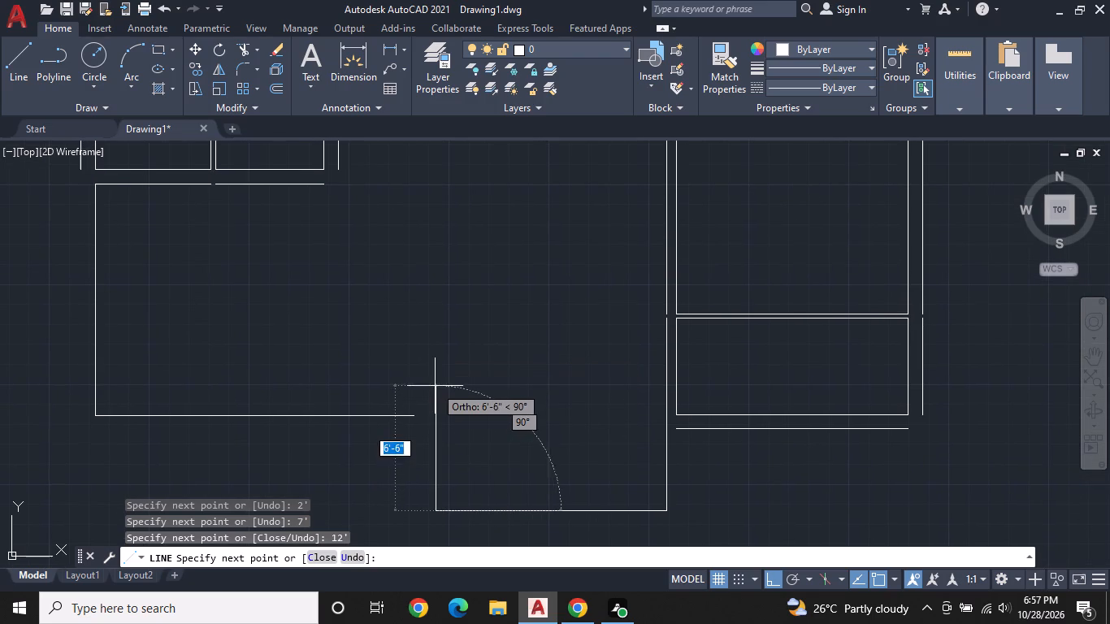
text(7')
key(Return)
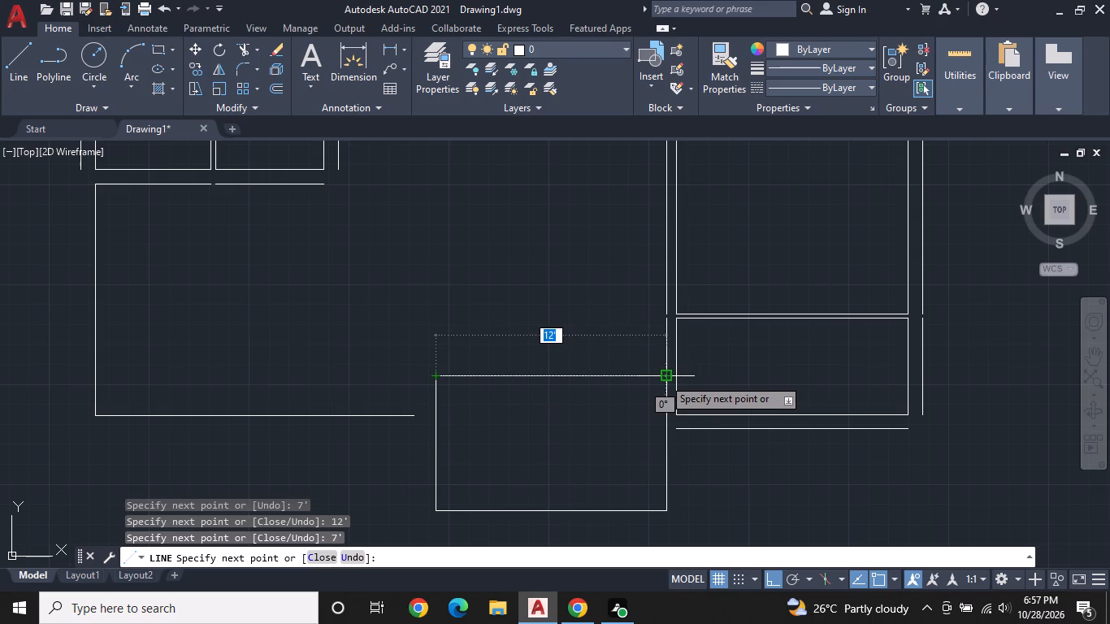
click(663, 378)
key(Escape)
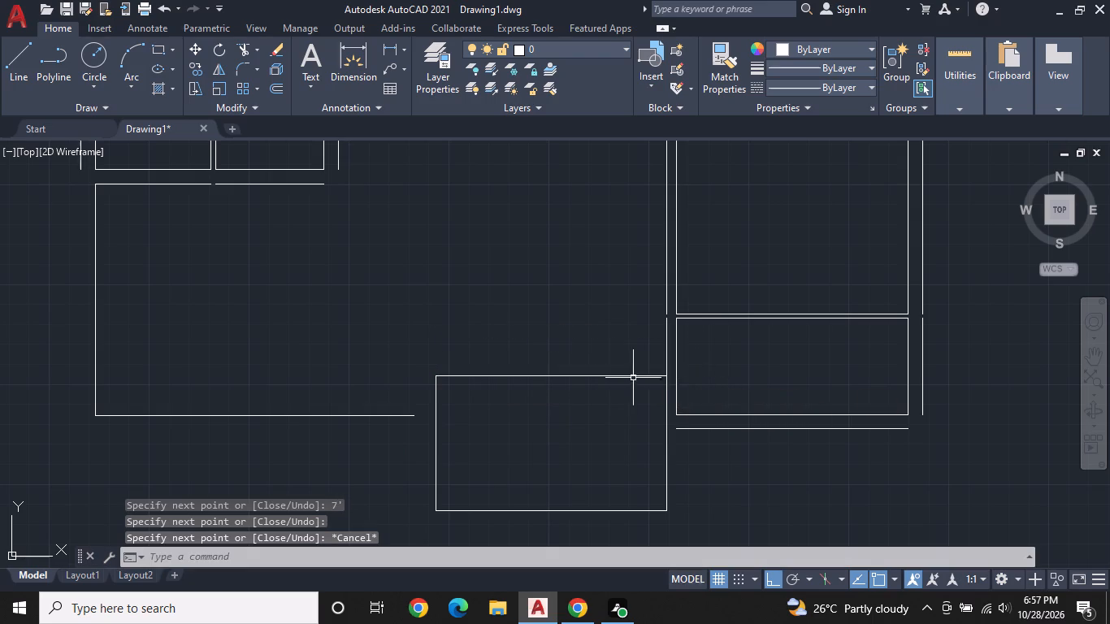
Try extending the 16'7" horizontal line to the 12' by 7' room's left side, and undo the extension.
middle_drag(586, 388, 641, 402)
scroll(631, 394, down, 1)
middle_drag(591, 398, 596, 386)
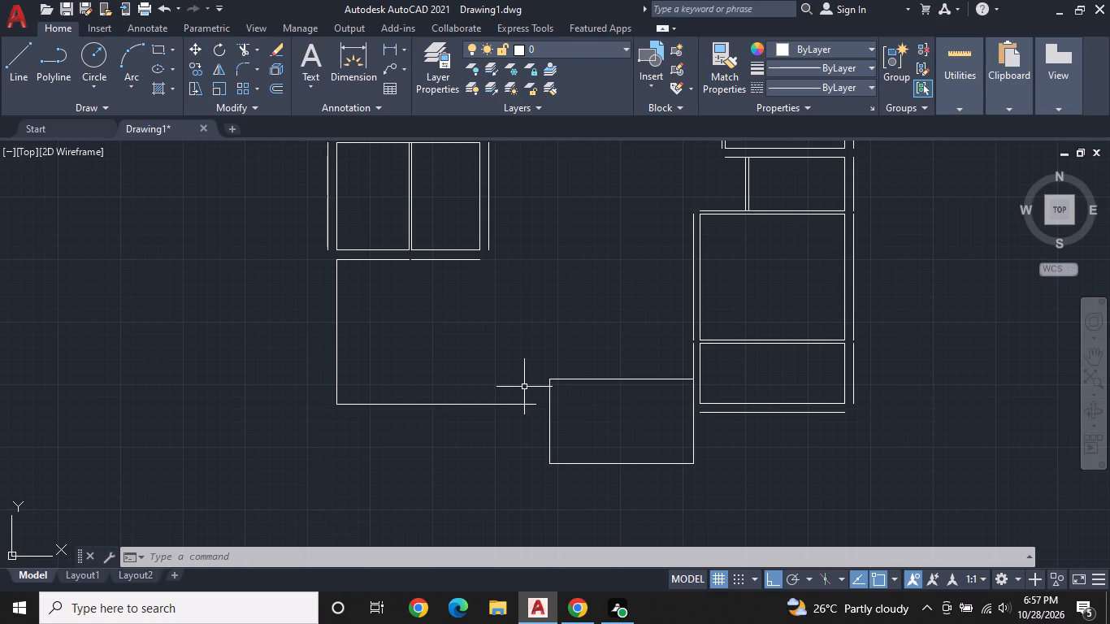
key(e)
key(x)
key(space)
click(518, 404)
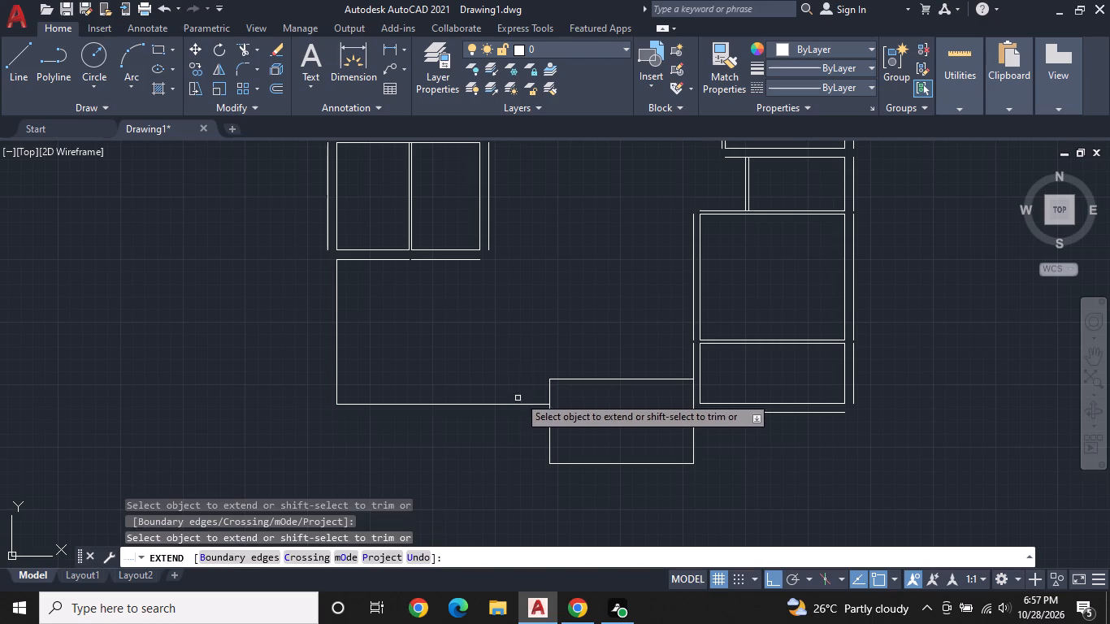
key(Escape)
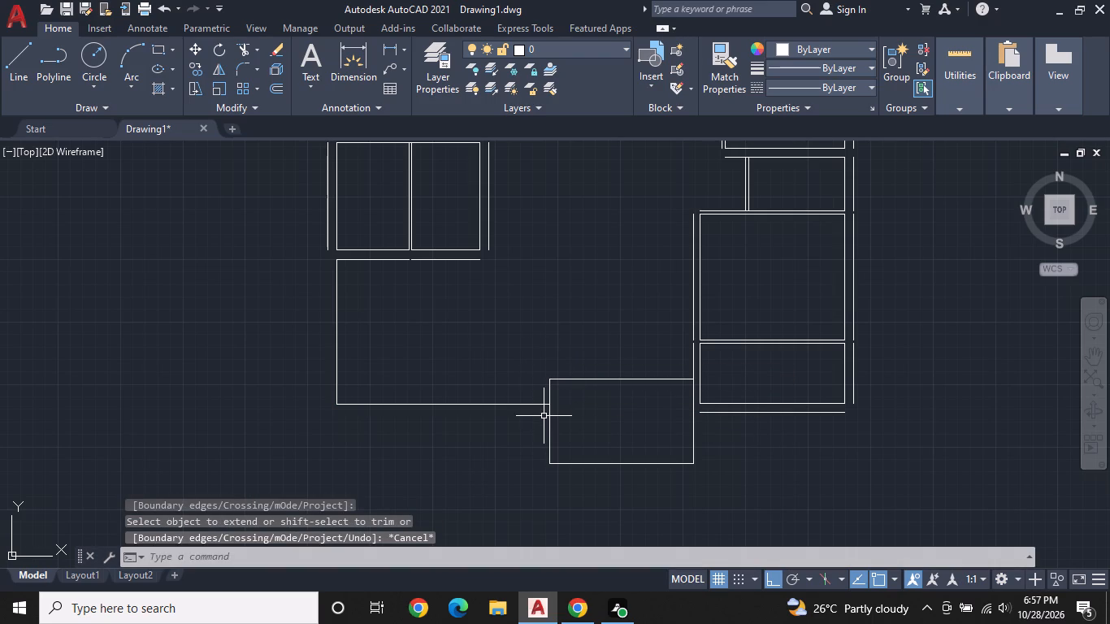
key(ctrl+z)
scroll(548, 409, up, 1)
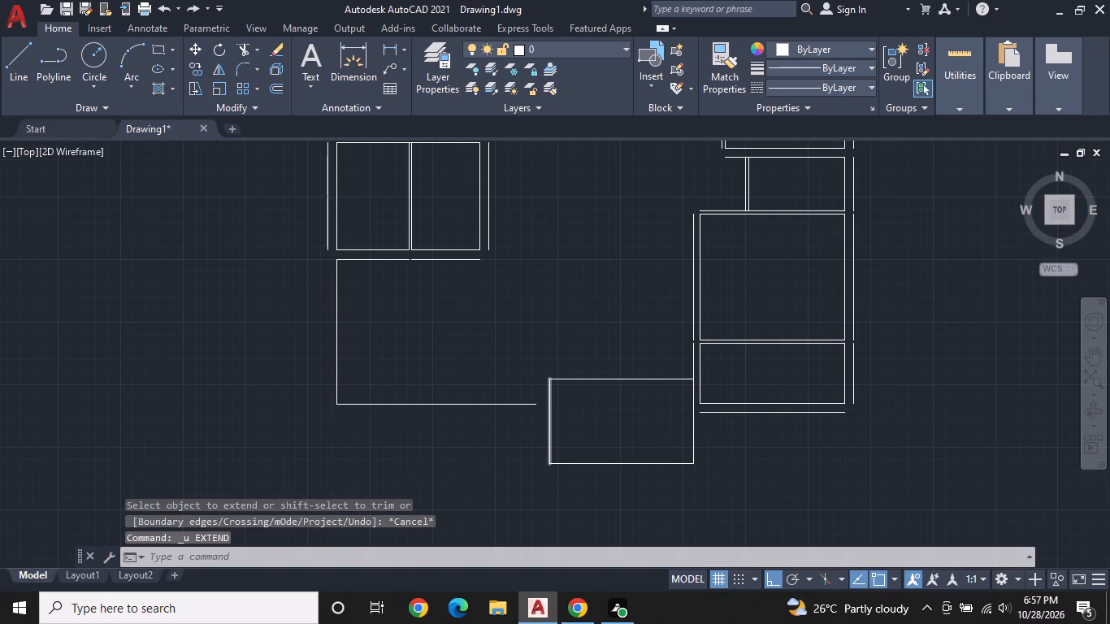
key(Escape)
Offset the left and top lines of the 12' by 7' room 9" outward.
scroll(549, 409, down, 1)
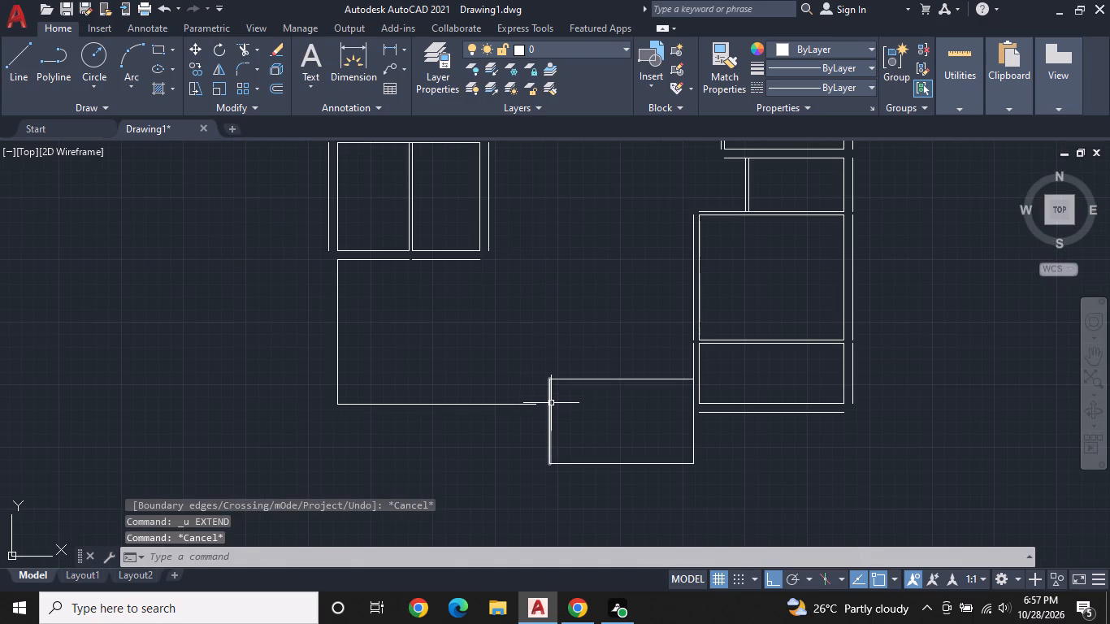
text(OF)
key(space)
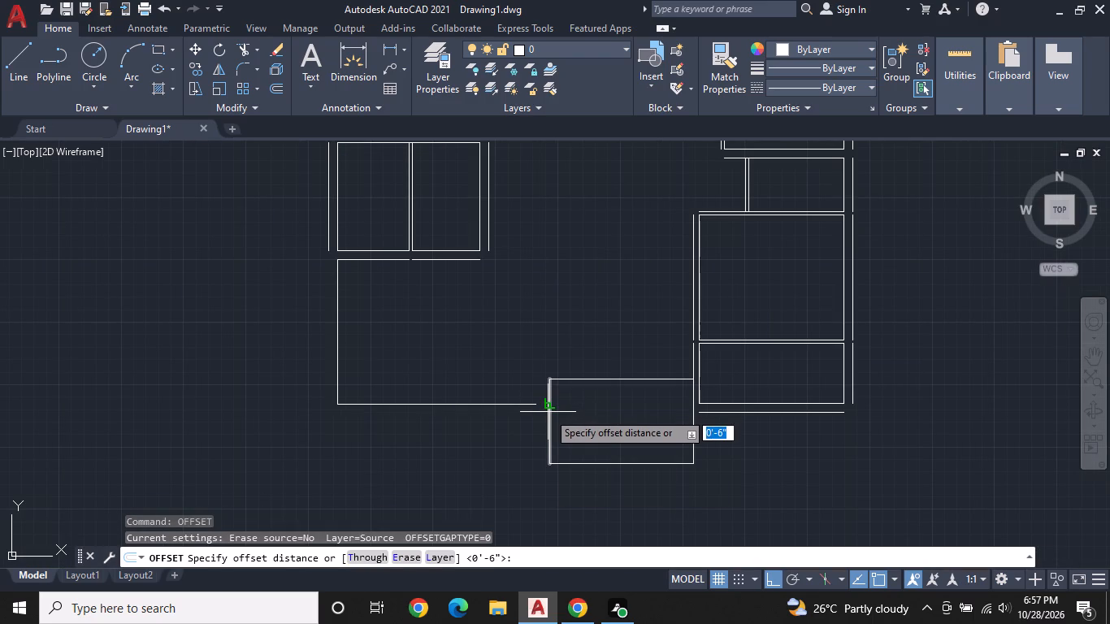
text(9")
key(Return)
click(548, 412)
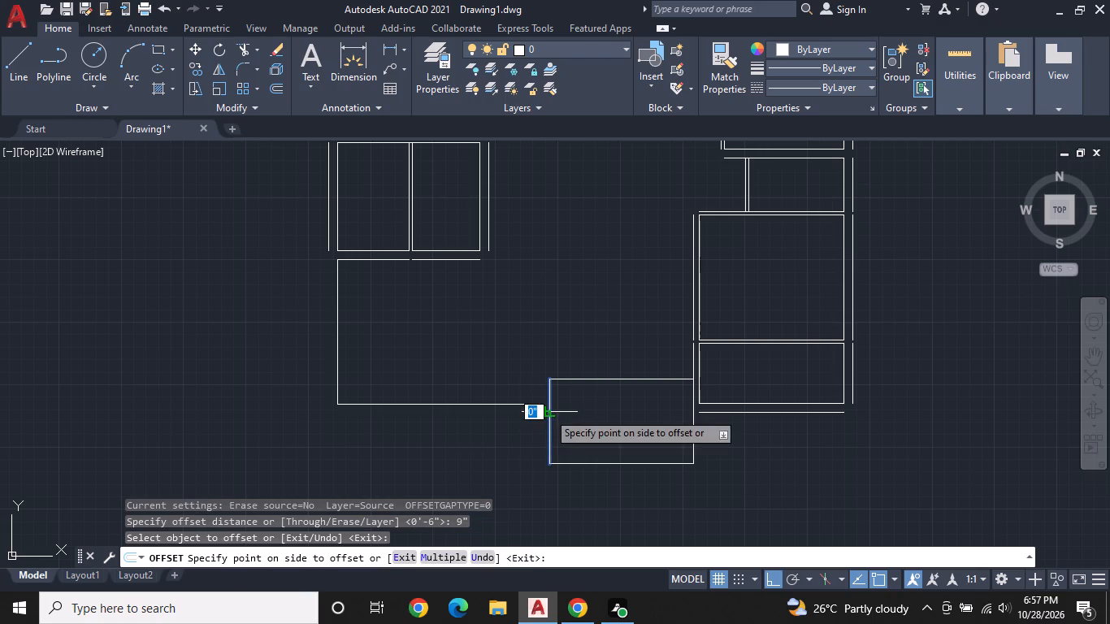
click(524, 427)
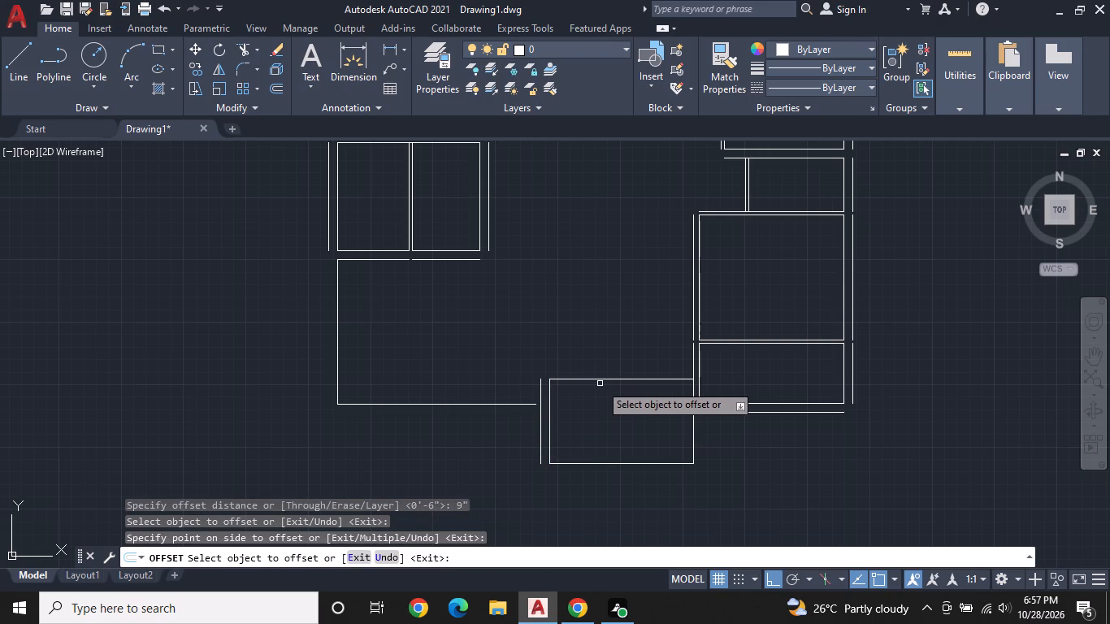
click(600, 379)
click(607, 333)
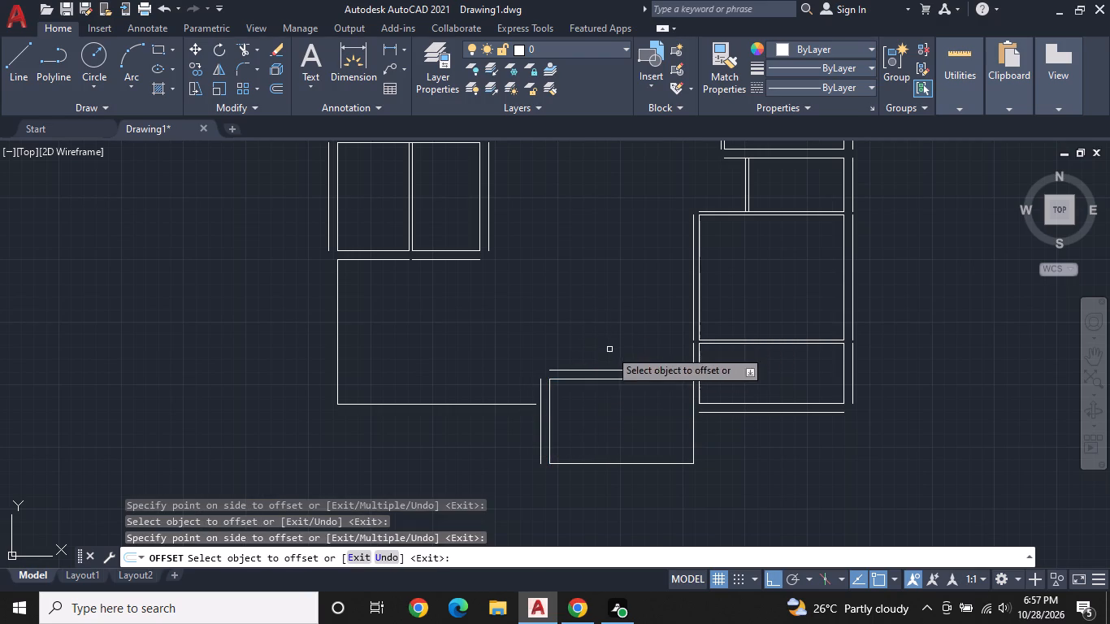
Offset the bottom line of the 12' by 7' room 9" outward and its right side 6" outward.
click(646, 461)
click(653, 496)
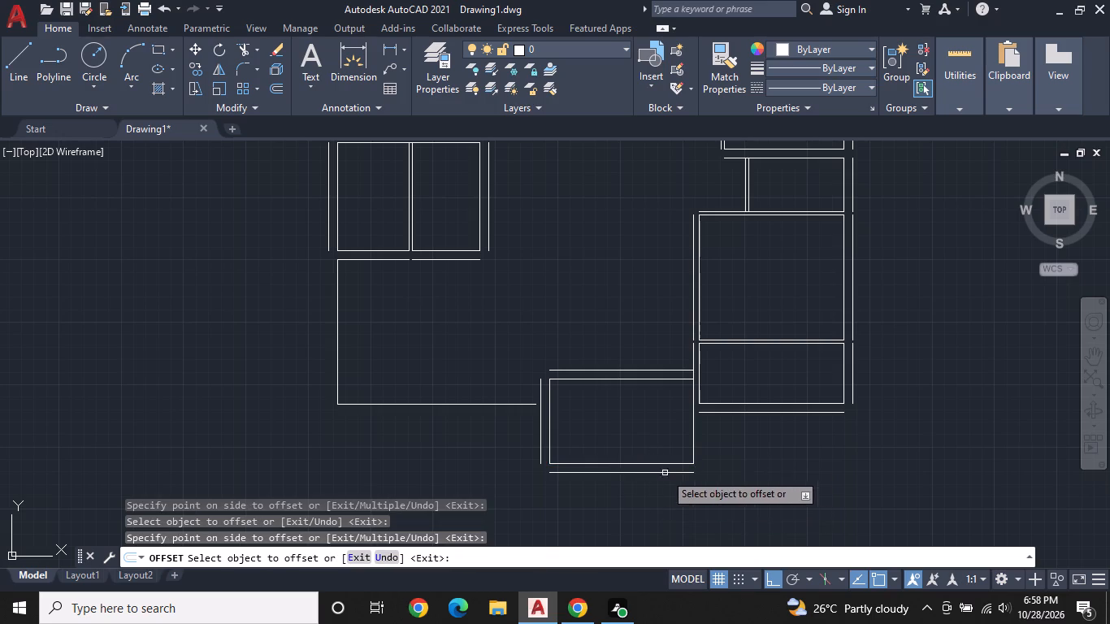
click(693, 436)
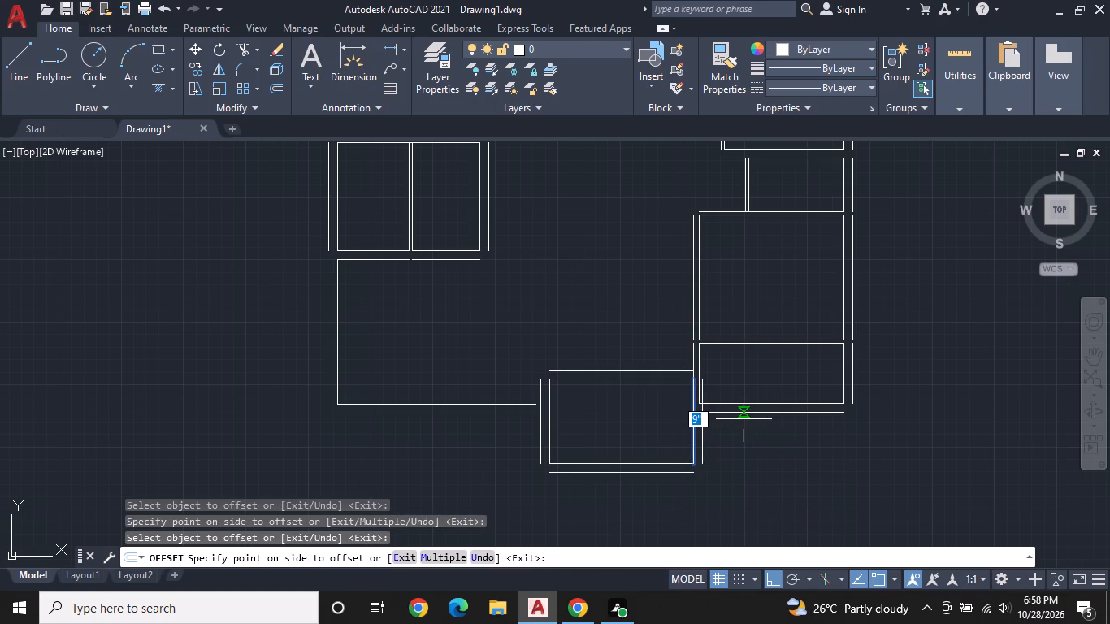
text(6")
key(Return)
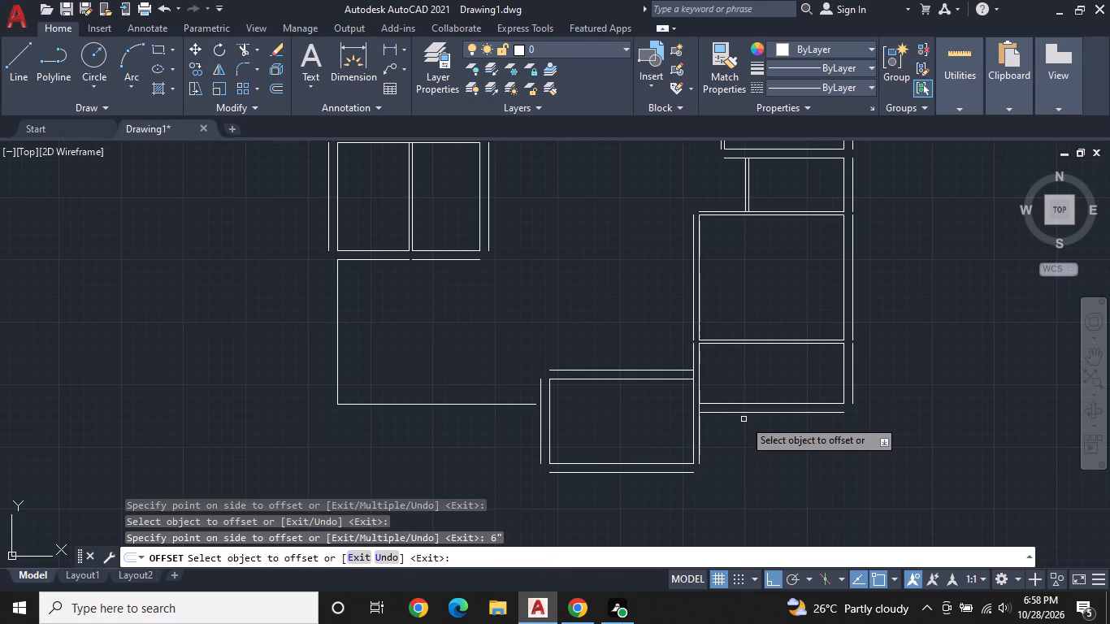
key(Escape)
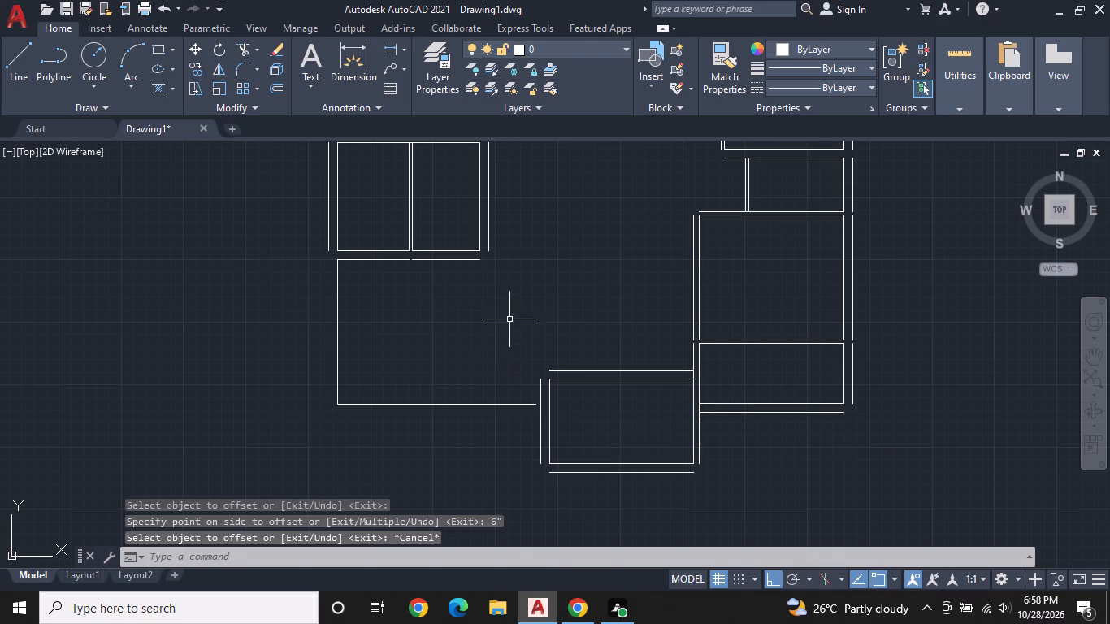
Draw a line 12'7" straight up from the top-right corner of the 12' by 7' room.
scroll(685, 373, up, 1)
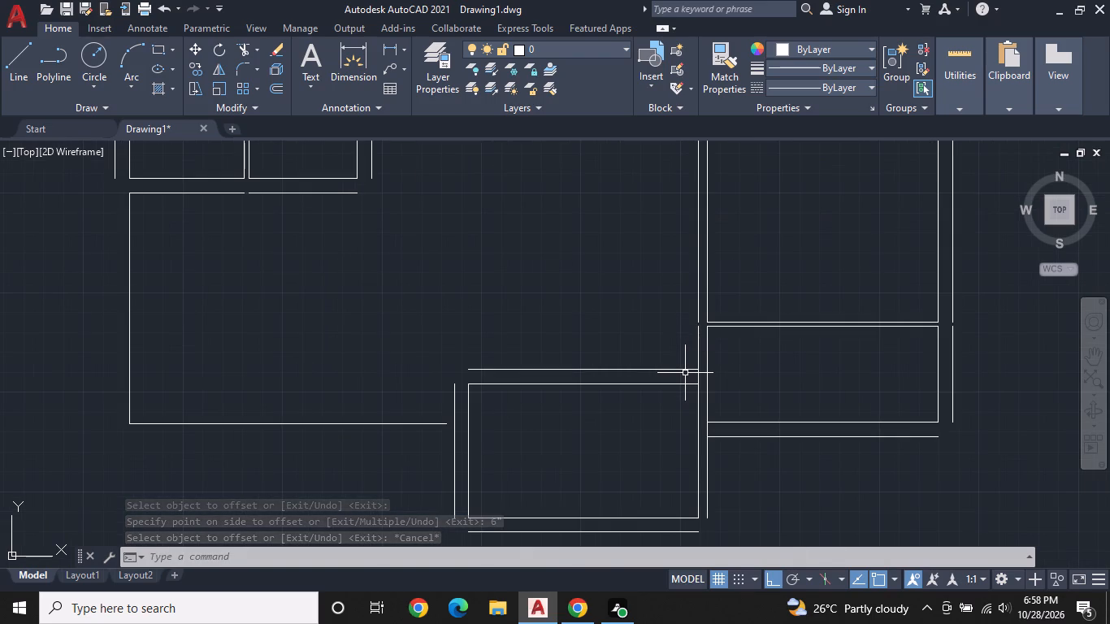
key(Escape)
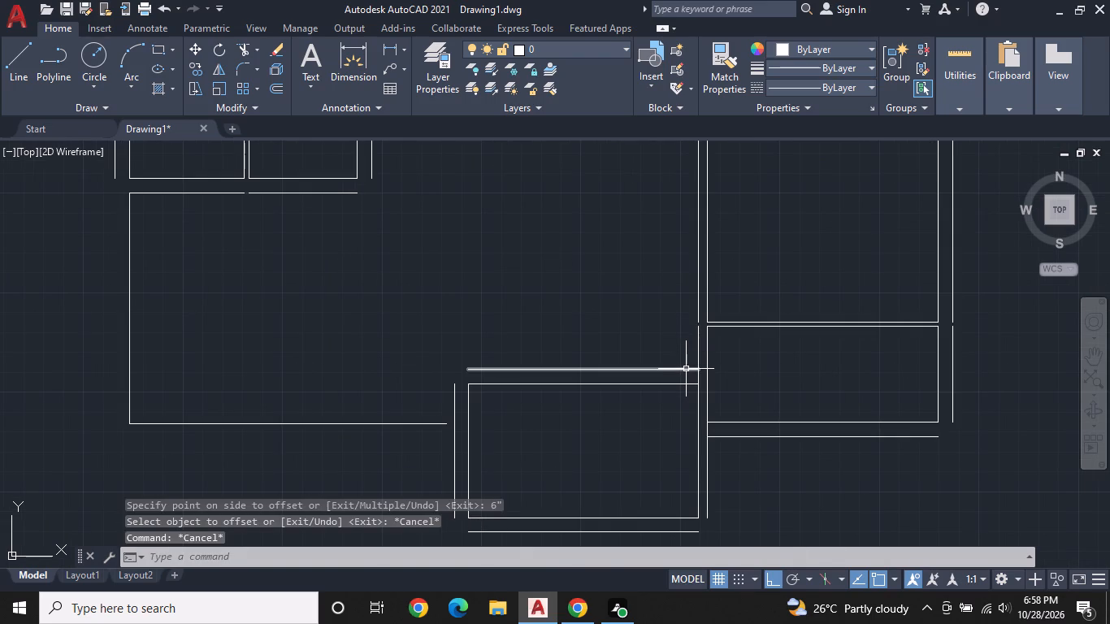
text(L)
key(space)
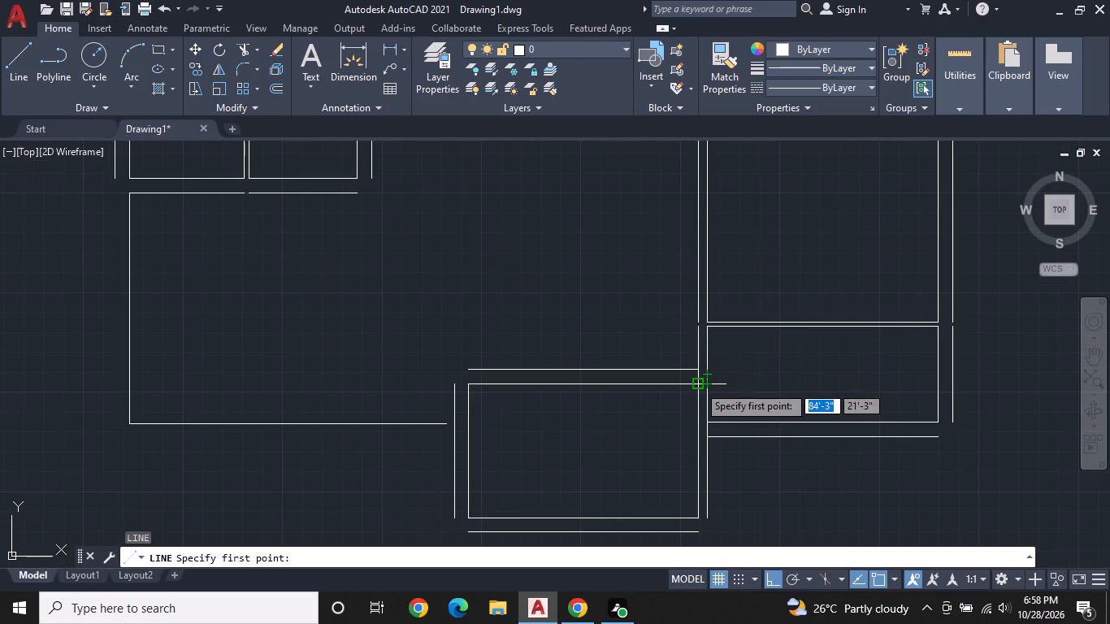
click(698, 386)
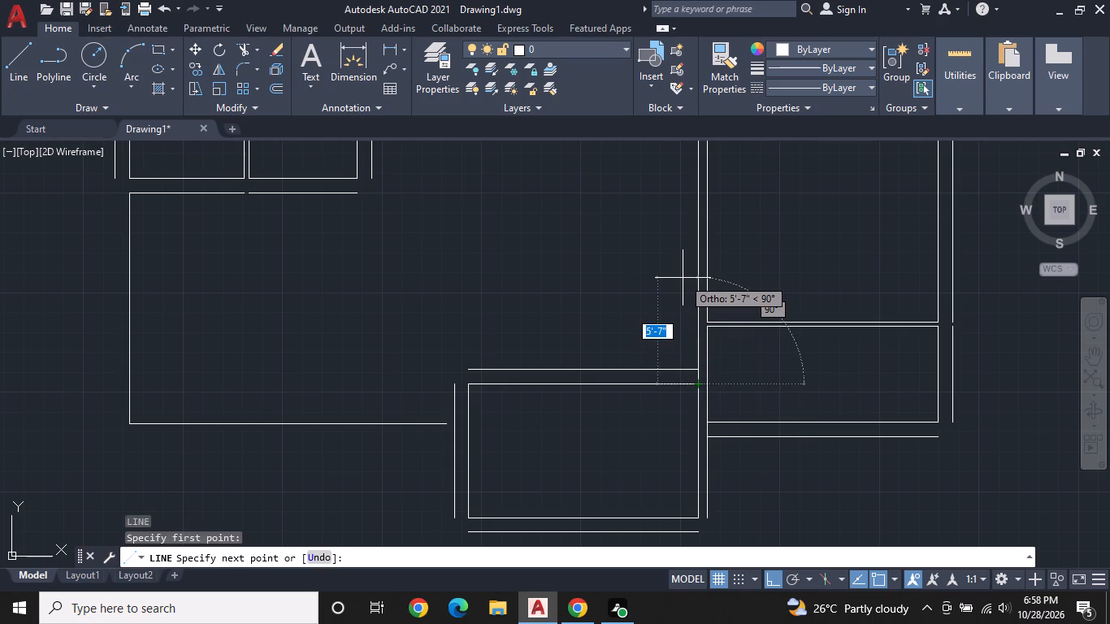
text(12'7")
key(Return)
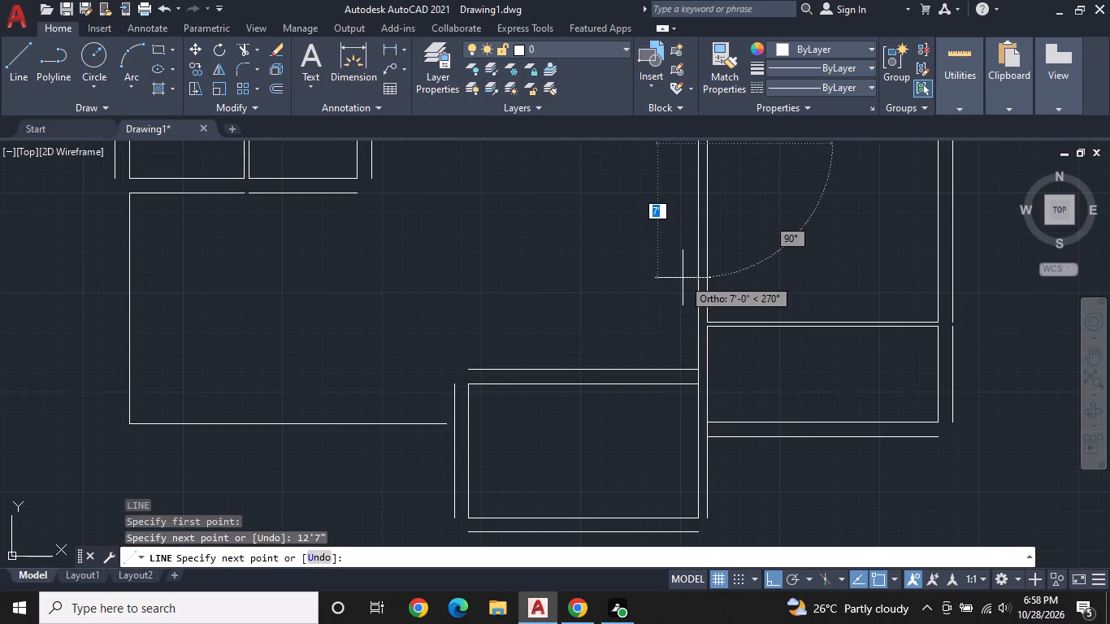
scroll(664, 245, down, 2)
middle_drag(664, 257, 670, 300)
scroll(670, 300, up, 1)
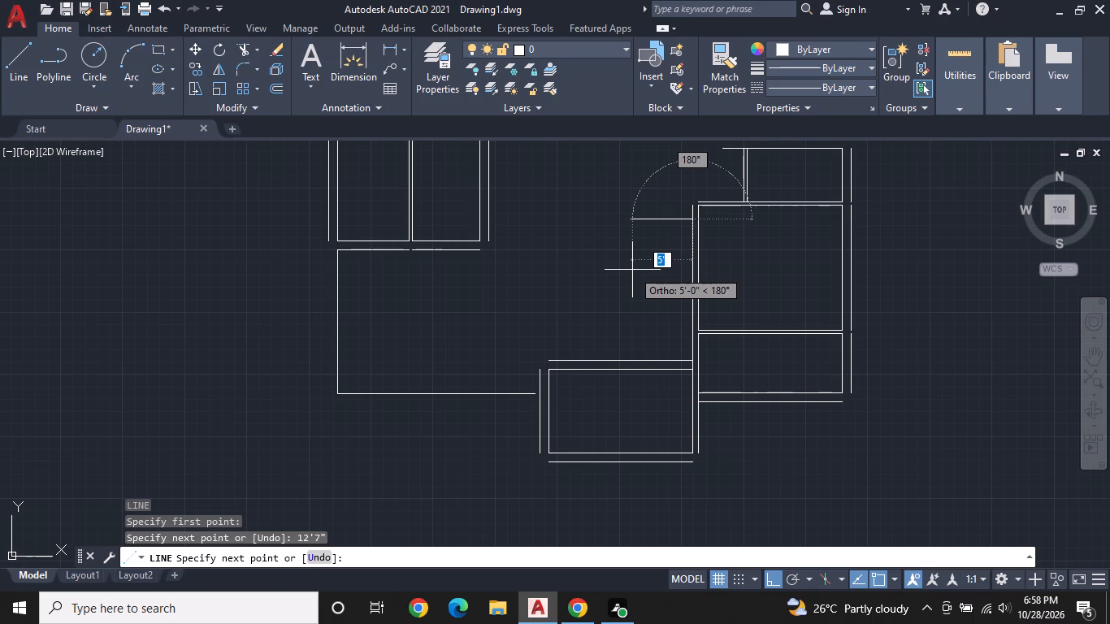
key(Escape)
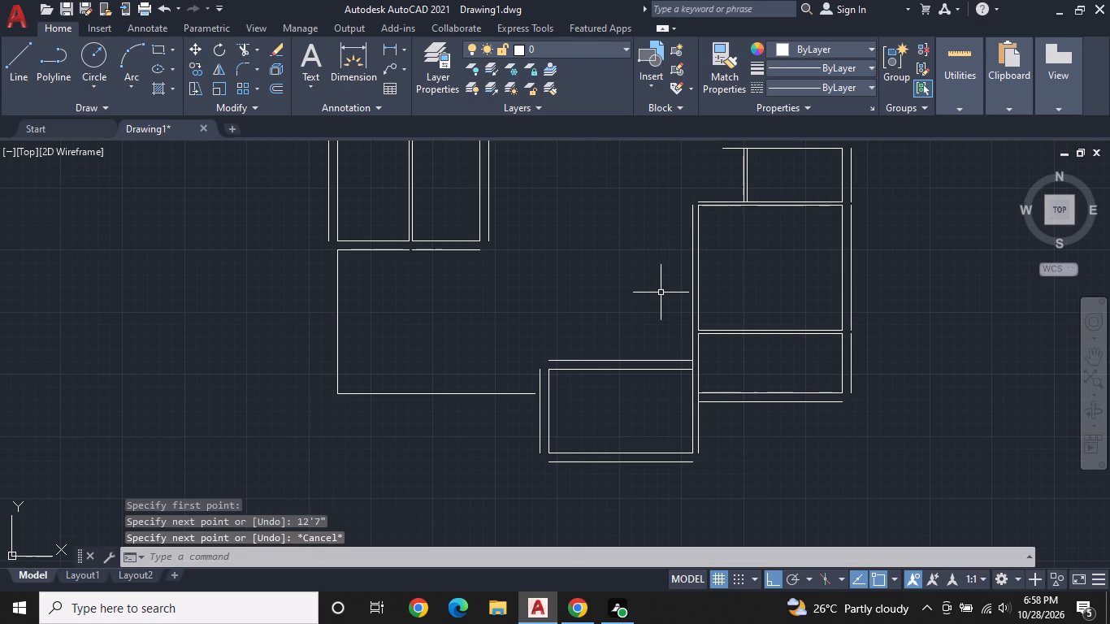
Quick-measure the dimensions of the rooms in the plan's right-hand stack.
middle_drag(676, 309, 650, 404)
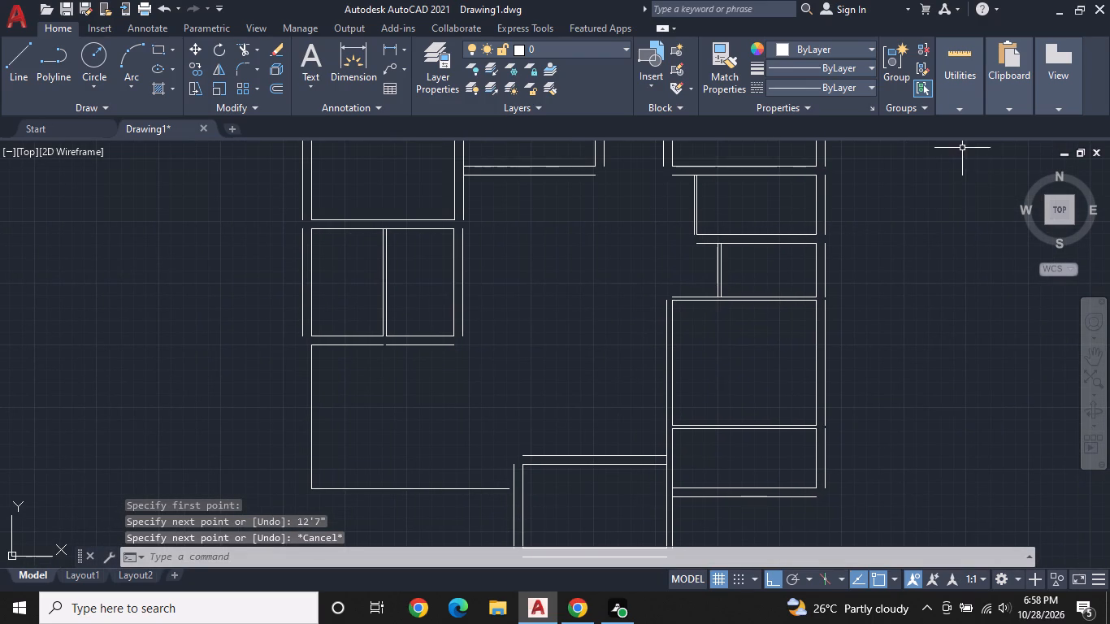
click(951, 102)
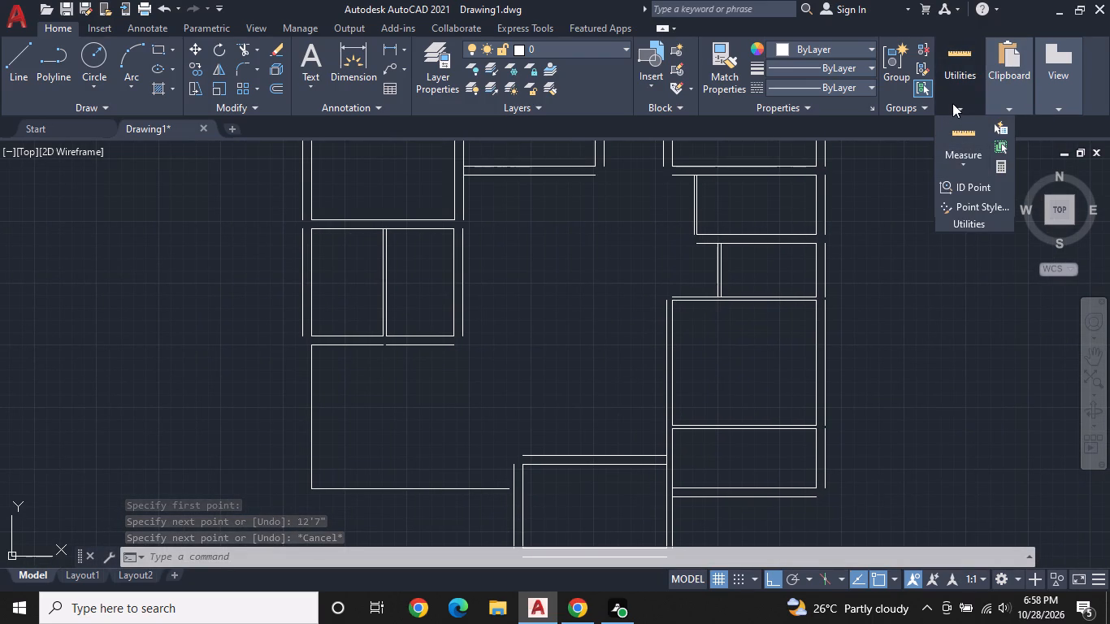
click(948, 162)
click(952, 190)
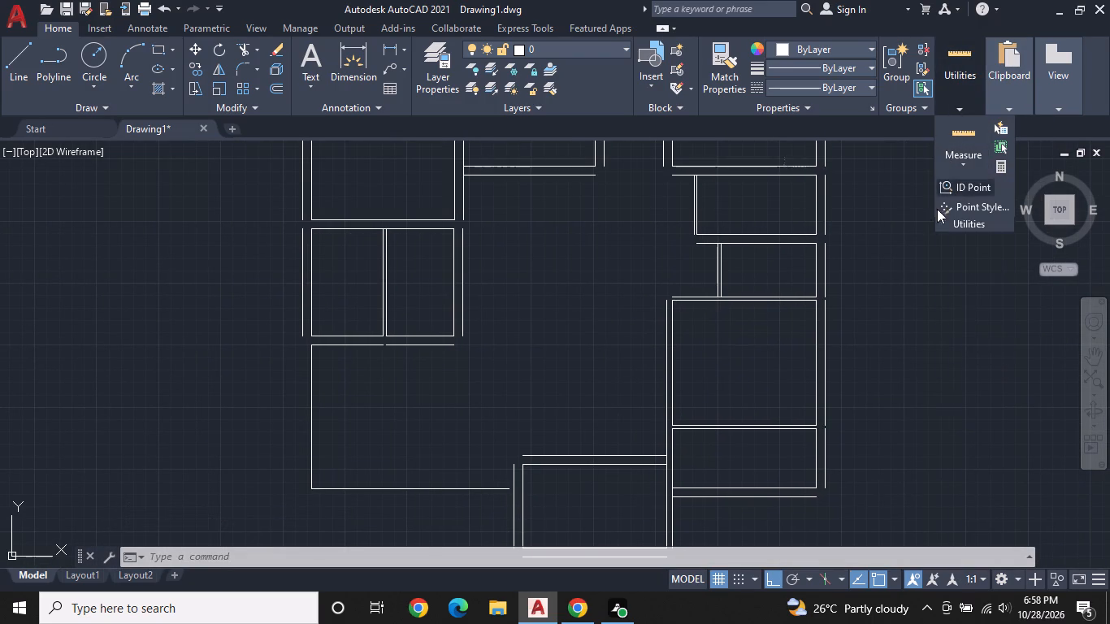
scroll(646, 349, down, 1)
middle_drag(646, 349, 666, 372)
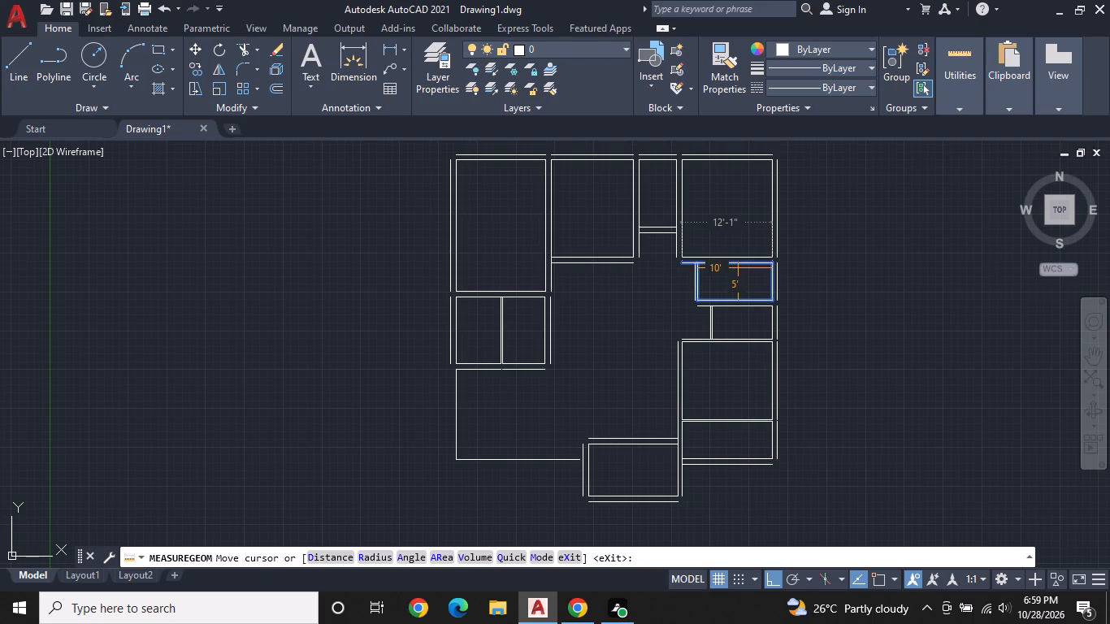
key(Escape)
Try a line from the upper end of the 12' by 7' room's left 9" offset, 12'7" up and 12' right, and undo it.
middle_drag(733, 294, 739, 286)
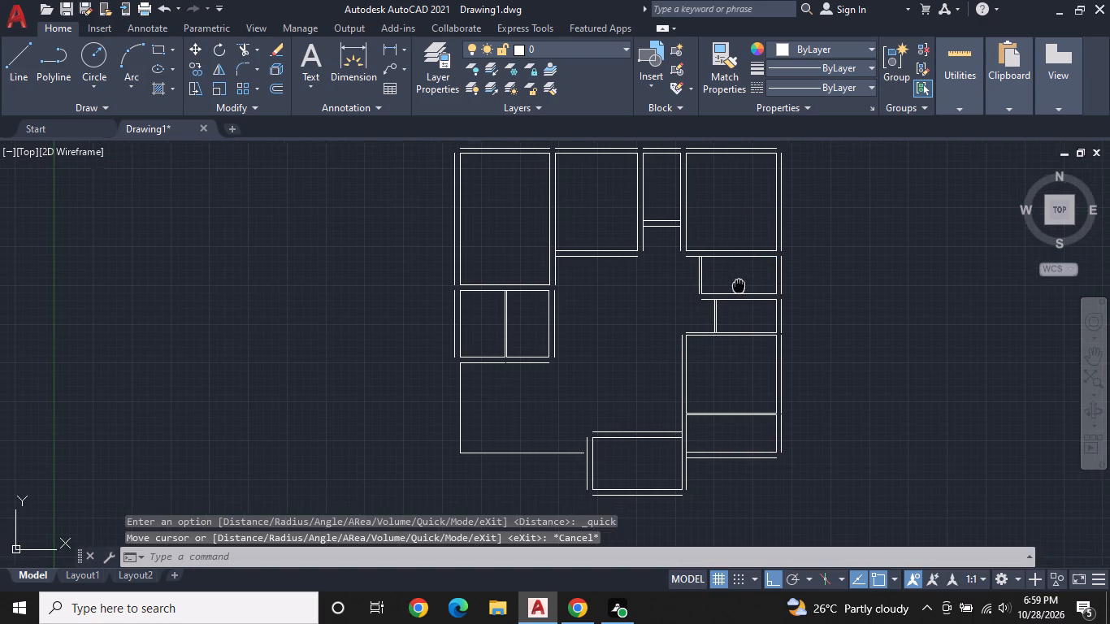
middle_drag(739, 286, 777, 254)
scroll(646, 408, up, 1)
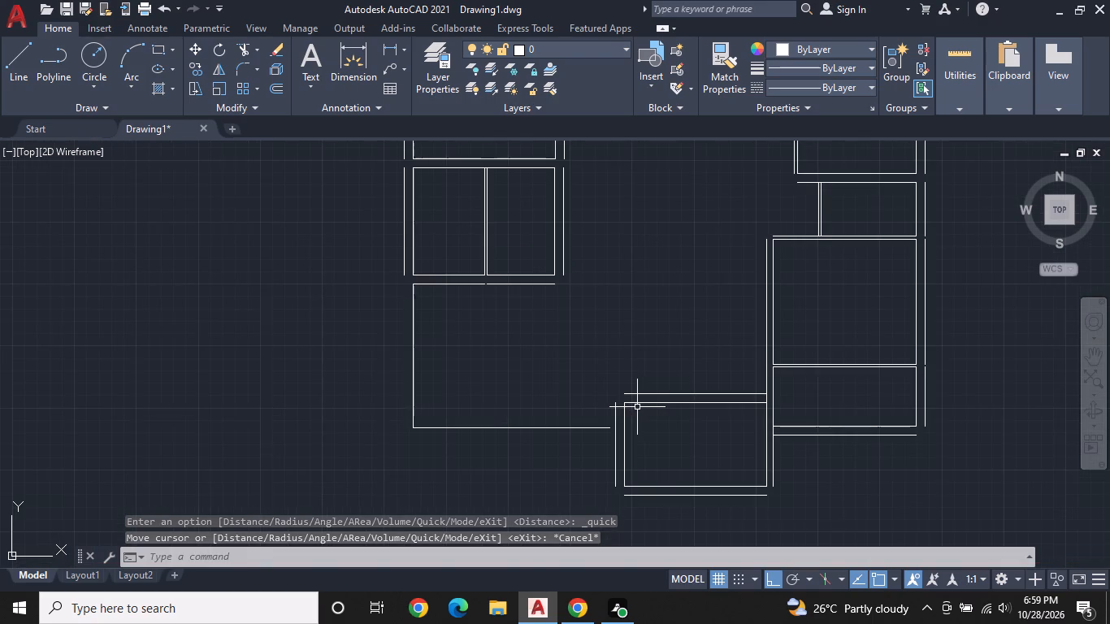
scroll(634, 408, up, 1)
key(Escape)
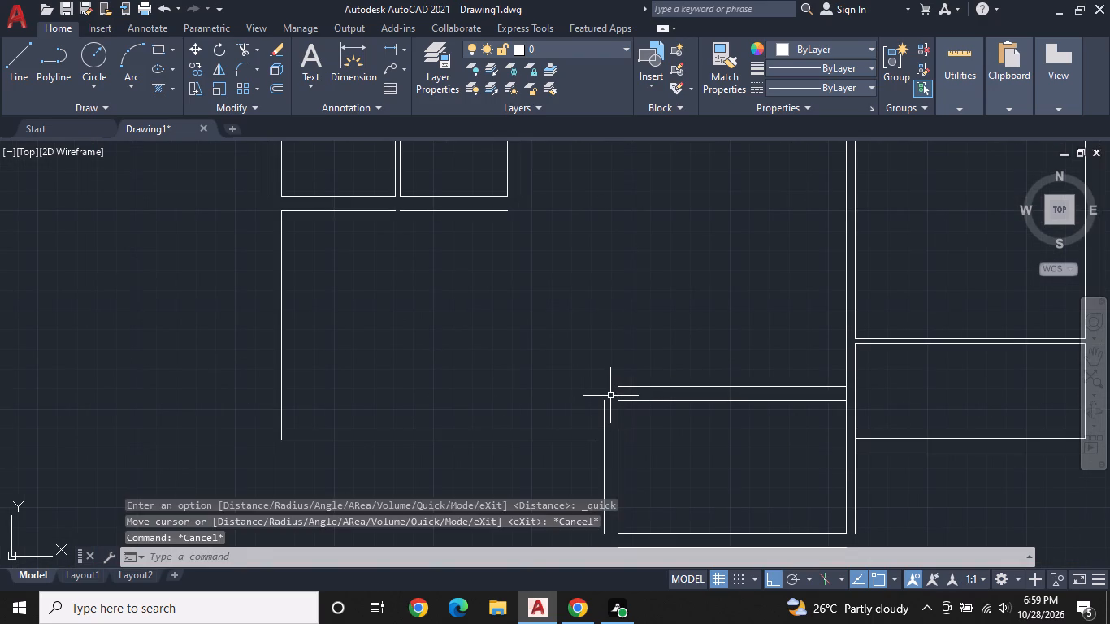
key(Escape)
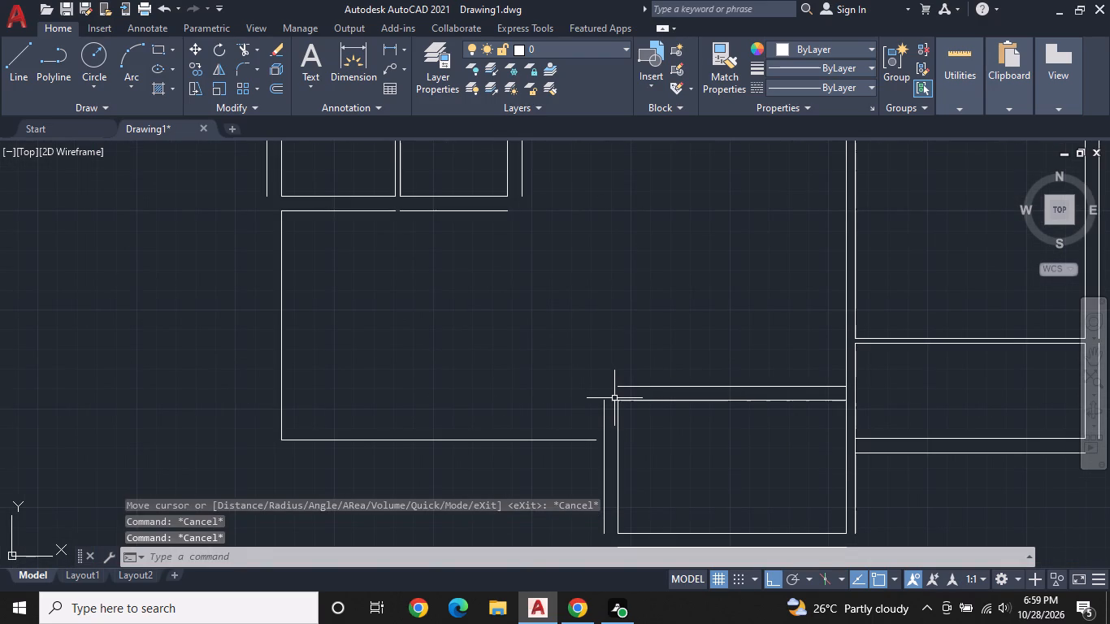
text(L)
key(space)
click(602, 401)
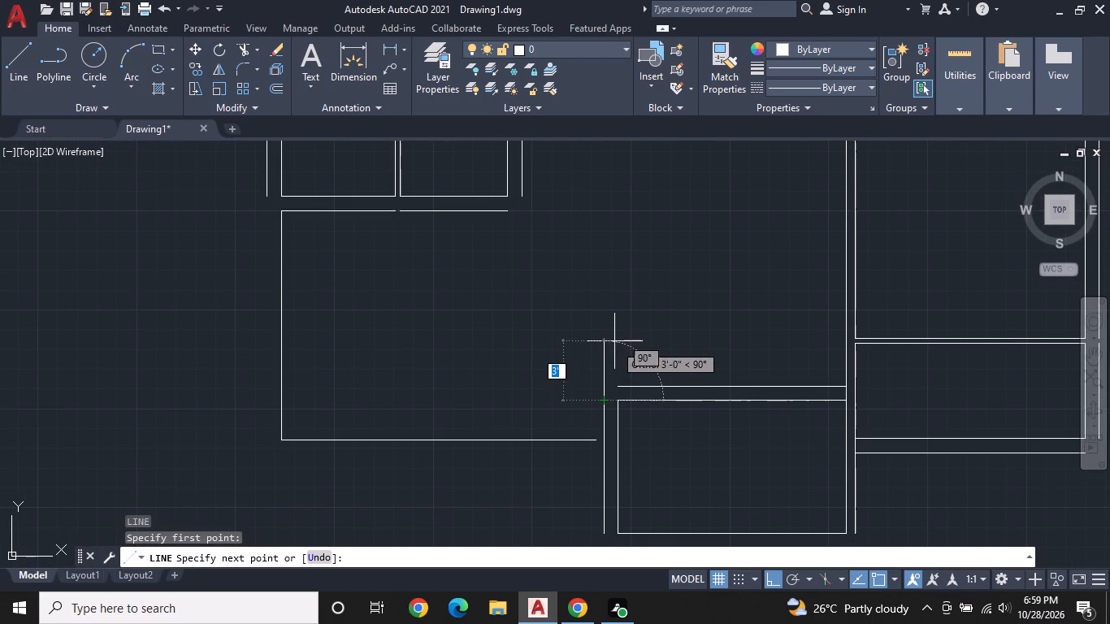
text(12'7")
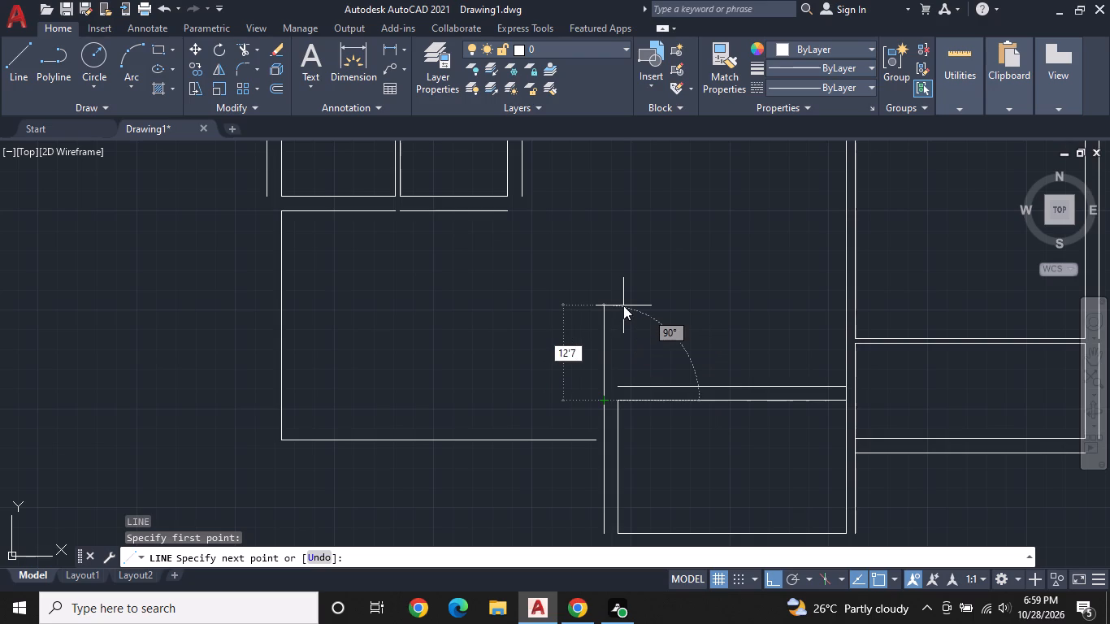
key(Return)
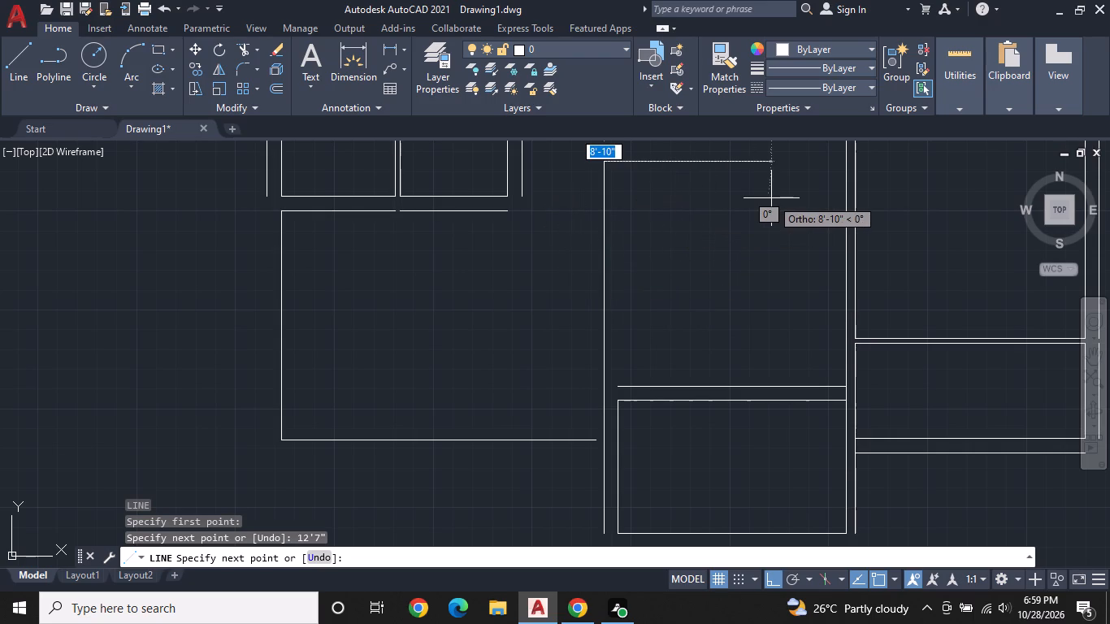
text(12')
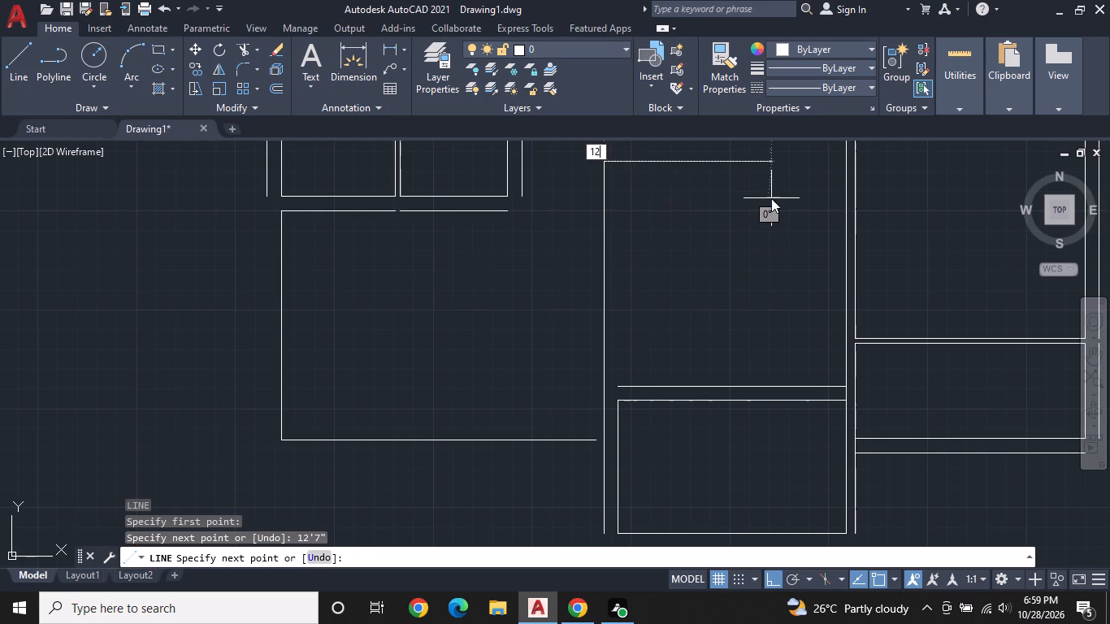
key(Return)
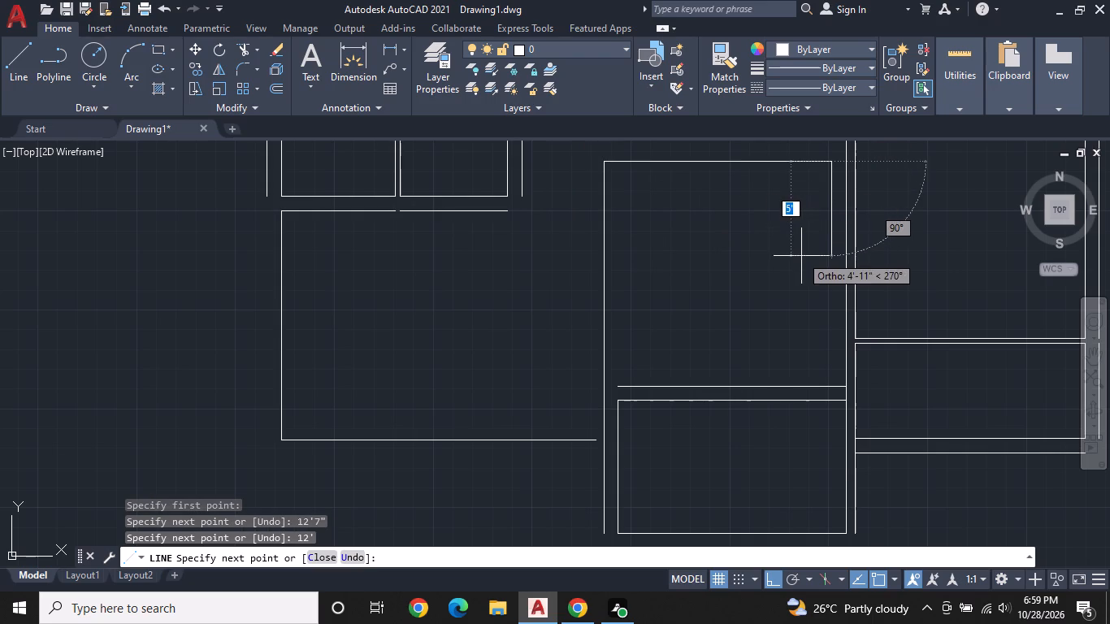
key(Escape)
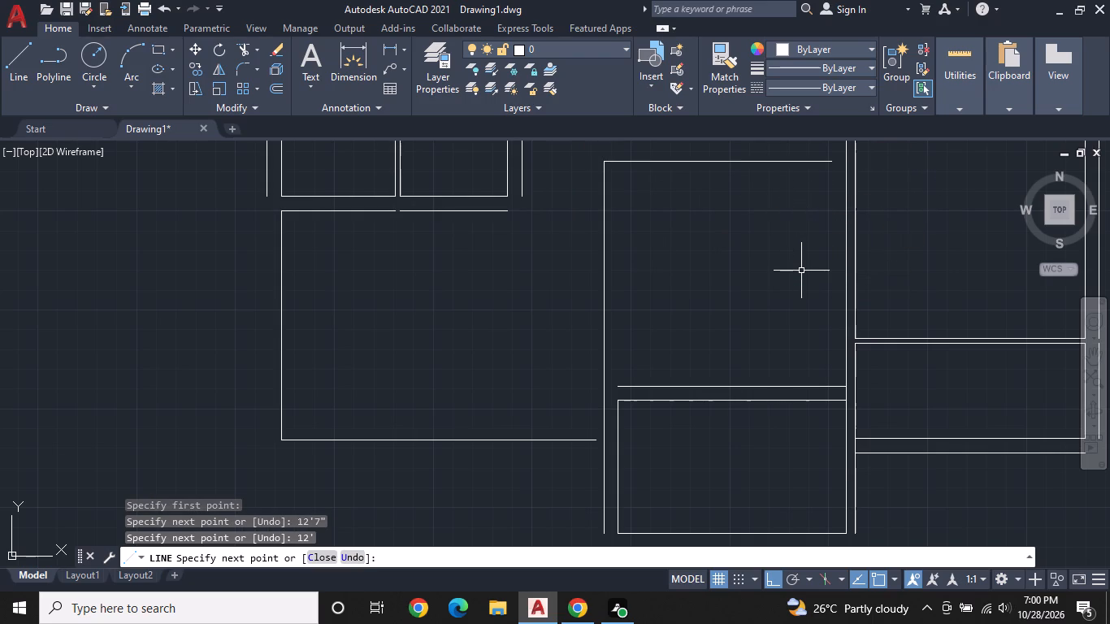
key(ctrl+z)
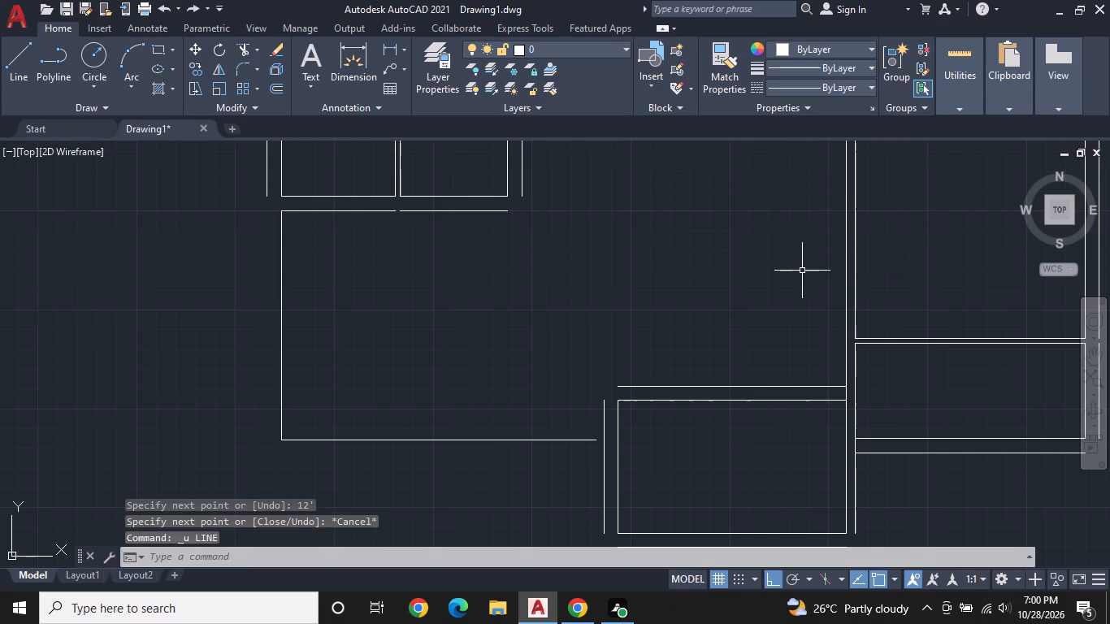
Draw a wall from the left 9" offset line's upper end: 12'7" up, 9" right, and down to the top offset line's left end.
text(L)
key(space)
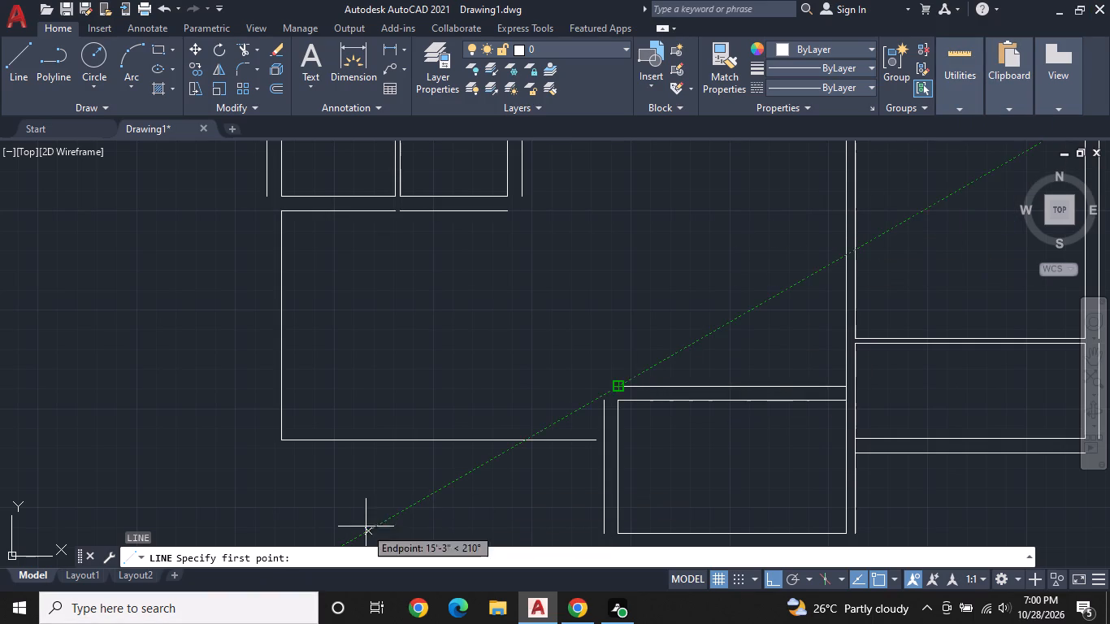
click(601, 401)
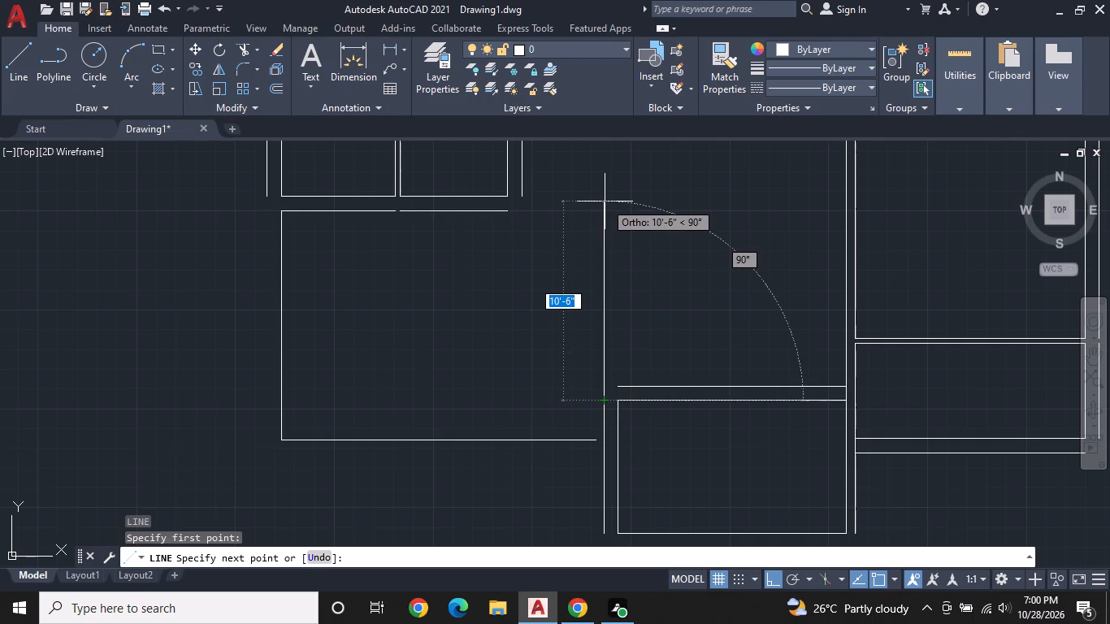
text(12'7")
key(Return)
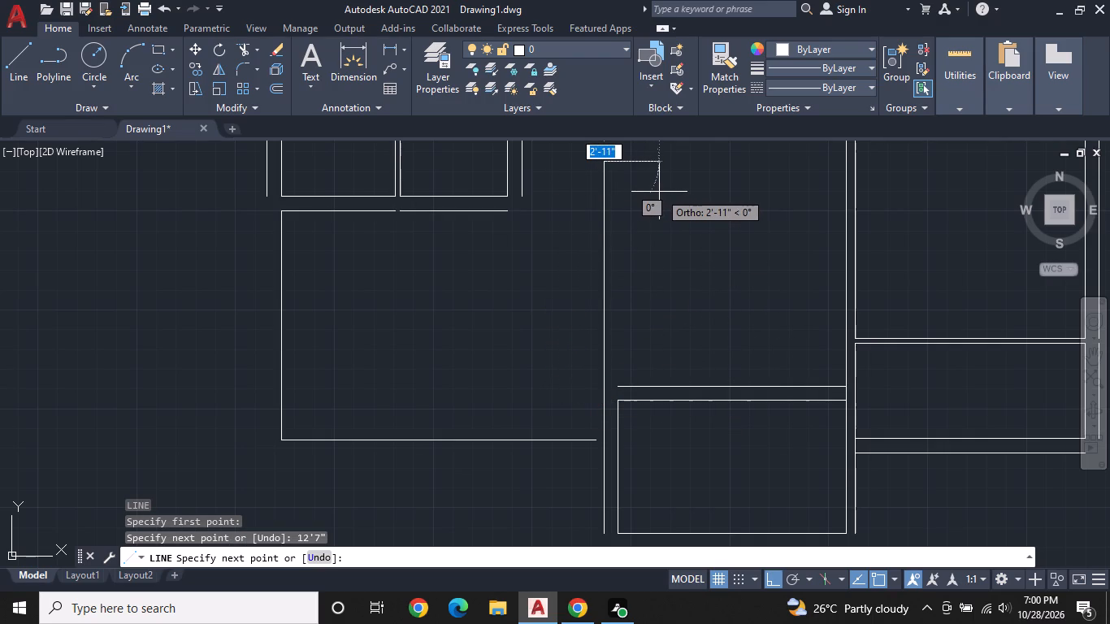
text(9")
key(Return)
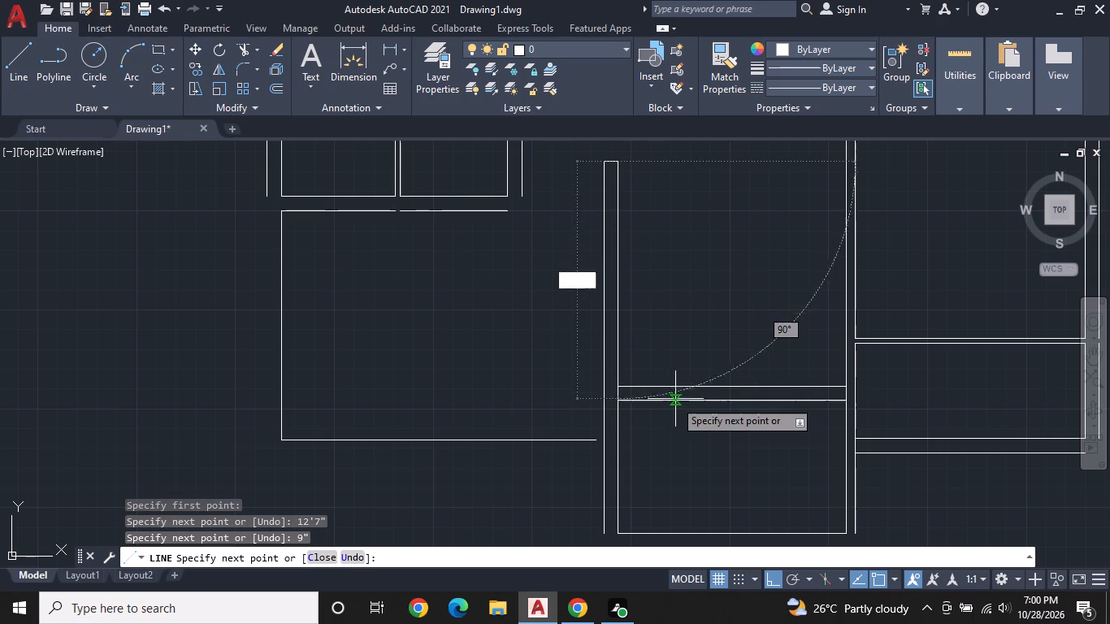
scroll(619, 389, up, 1)
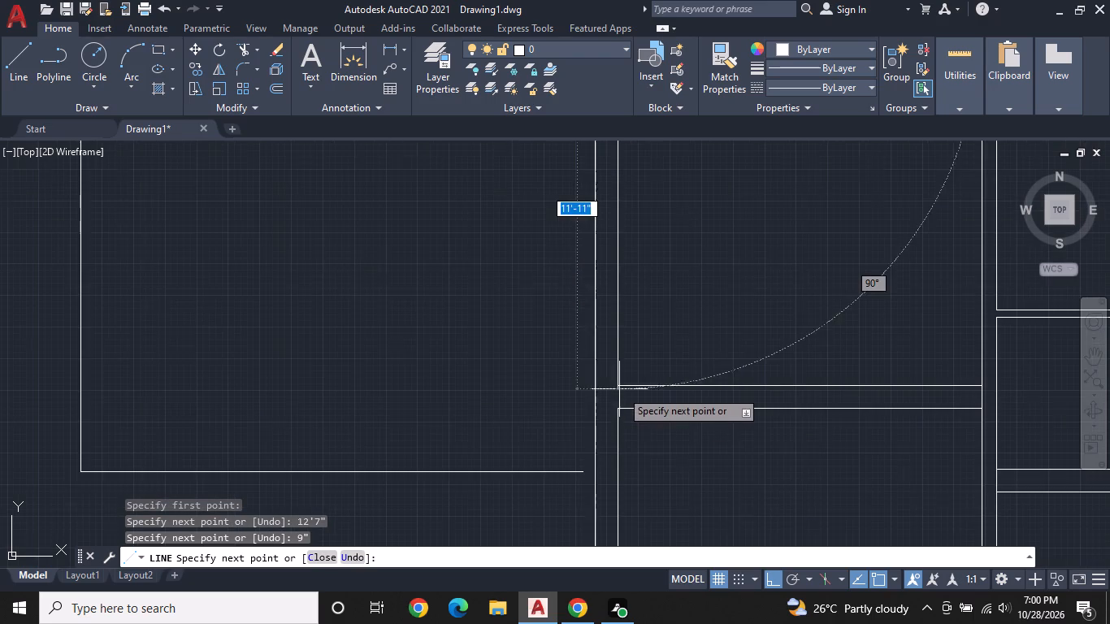
click(621, 390)
key(Escape)
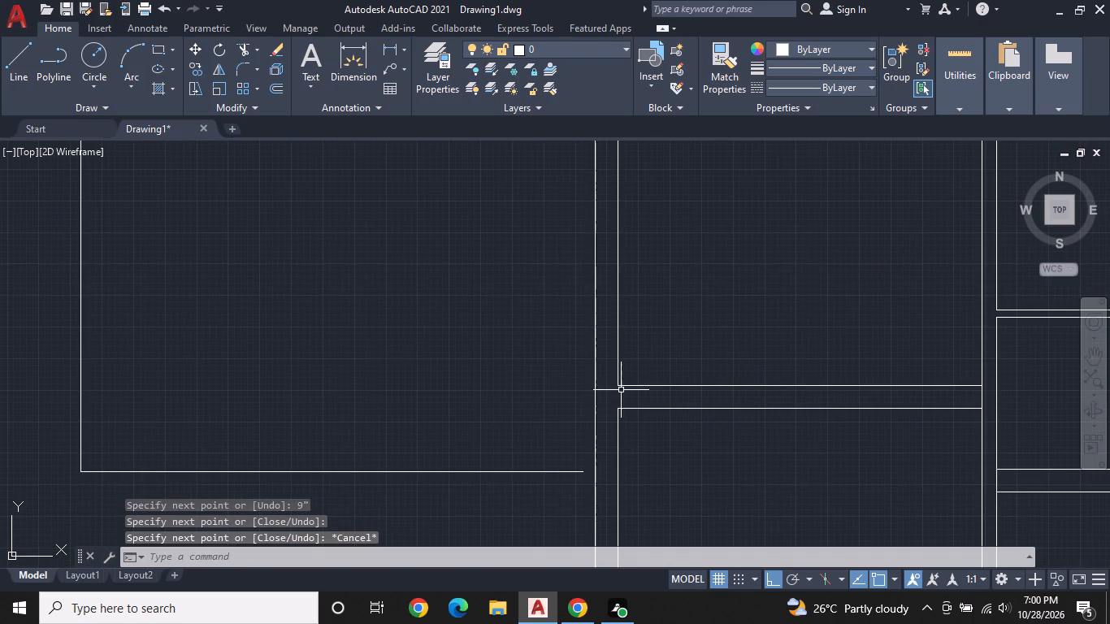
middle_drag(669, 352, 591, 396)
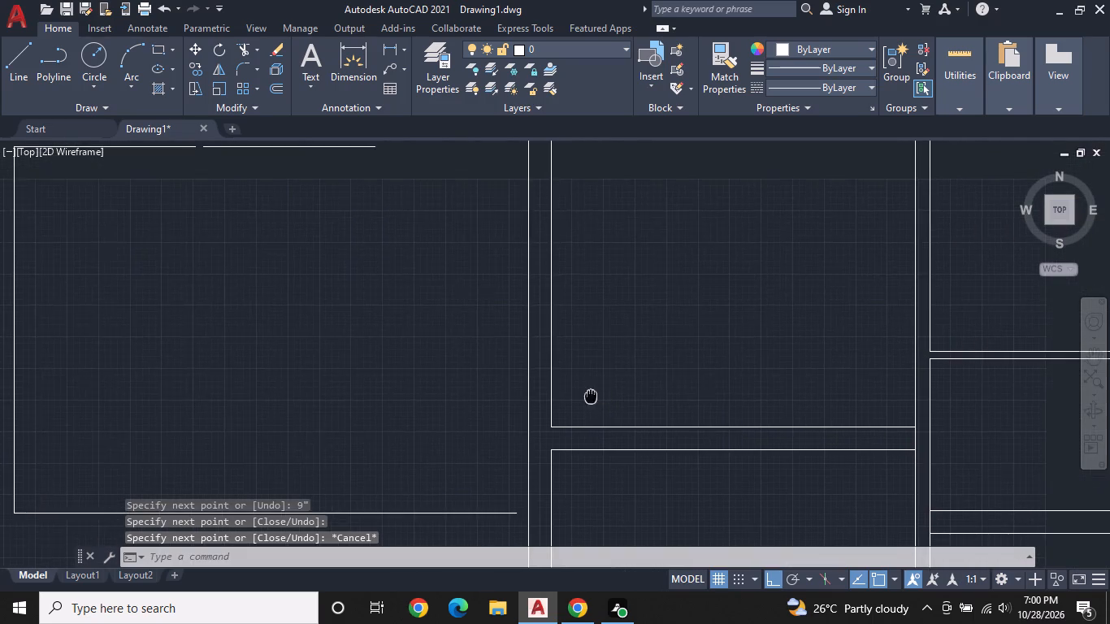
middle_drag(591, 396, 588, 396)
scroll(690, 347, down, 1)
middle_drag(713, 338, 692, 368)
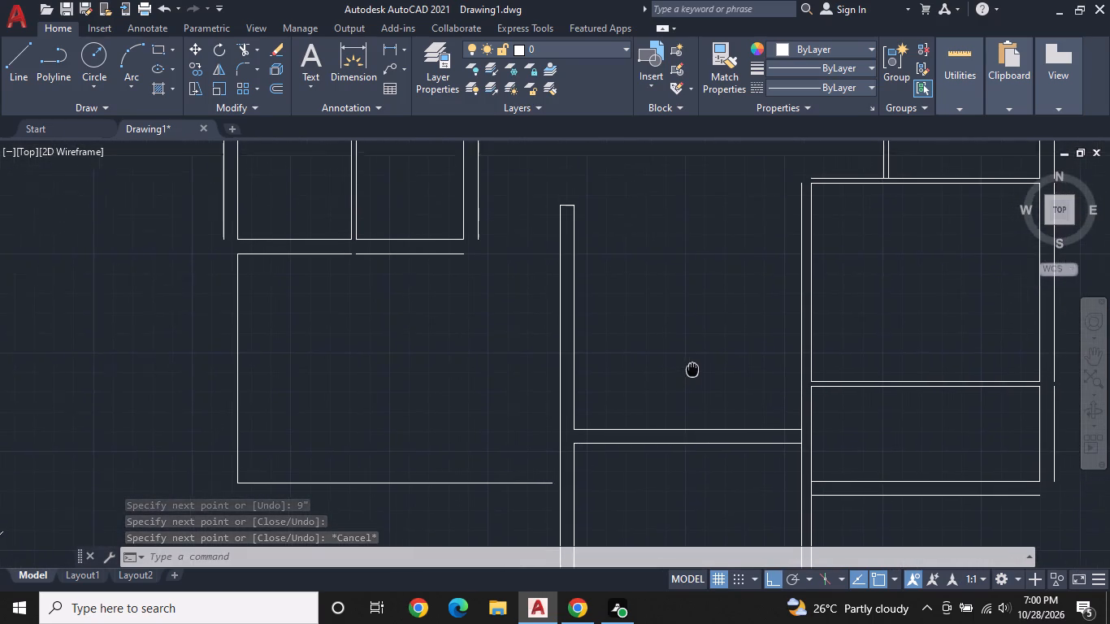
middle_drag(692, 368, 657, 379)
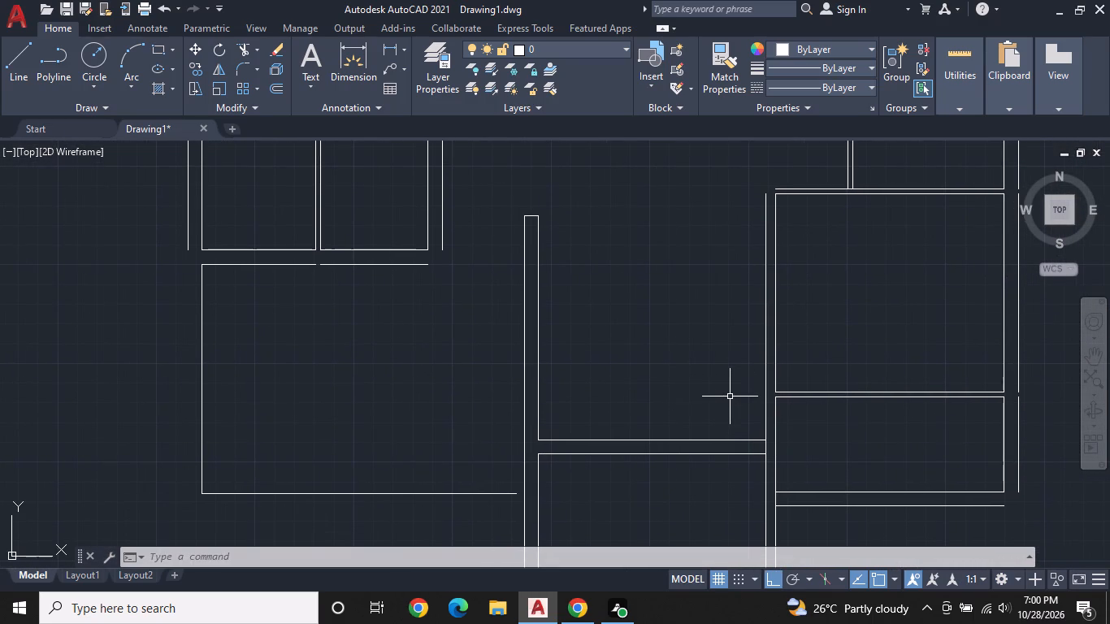
Draw a line 10'6" straight up from the right end of the top offset line above the 12' by 7' room.
text(L)
key(space)
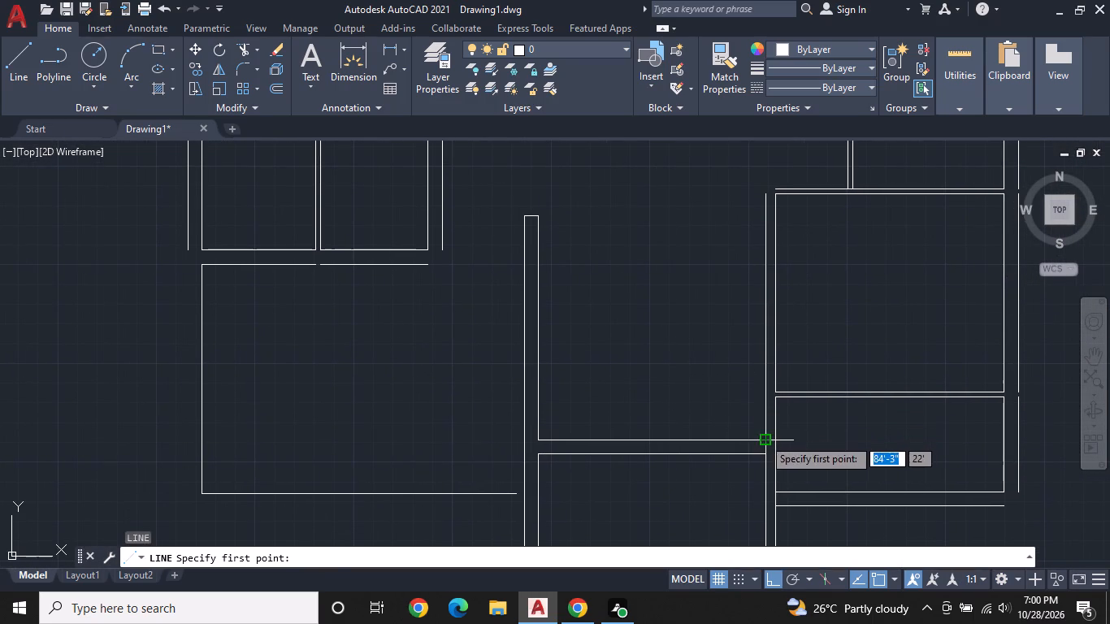
click(763, 438)
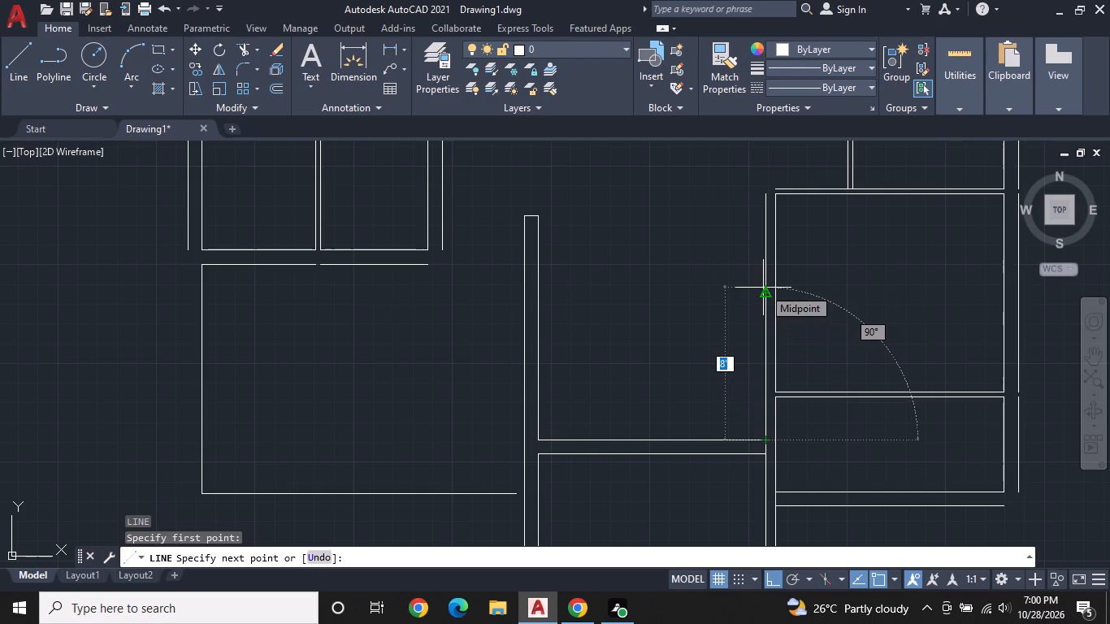
text(10'6)
key(shift+quotedbl)
key(Return)
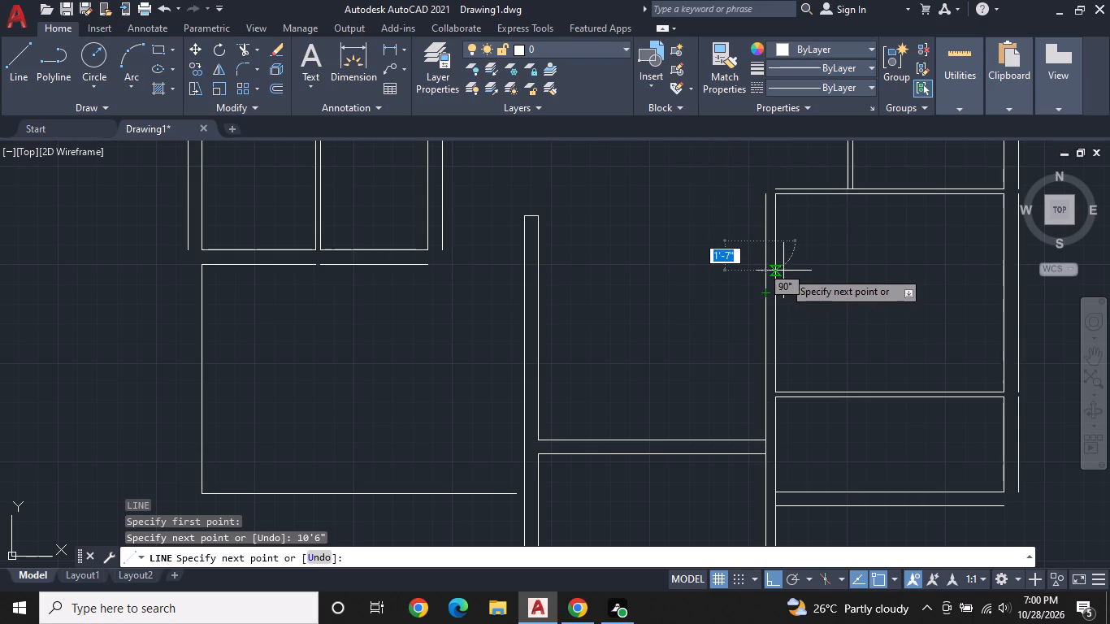
key(Escape)
key(Escape)
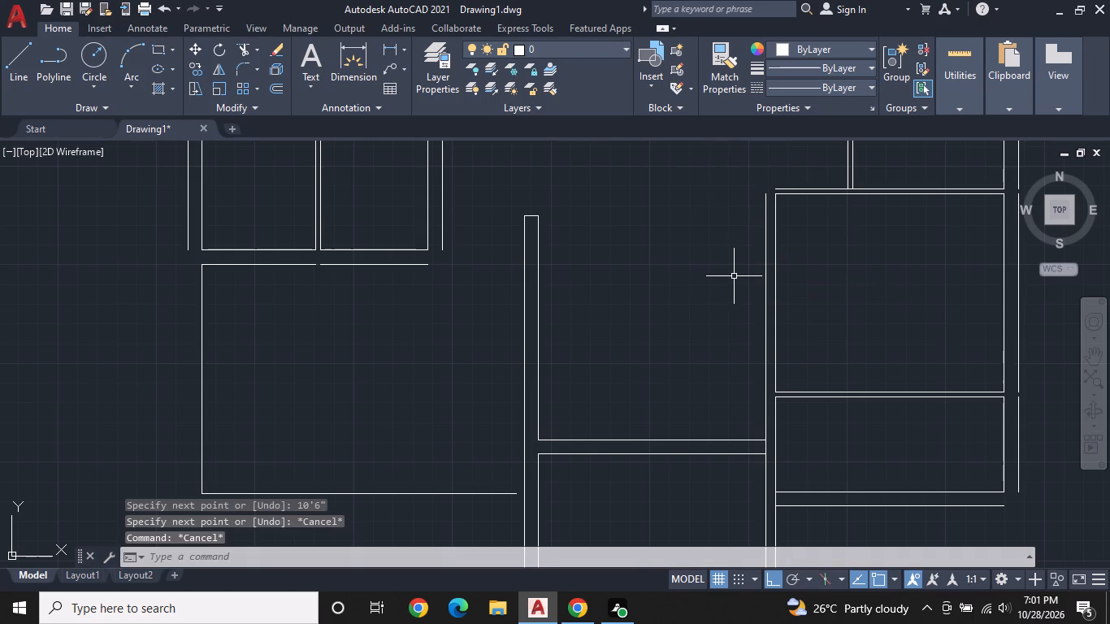
Offset the left and bottom lines of the large lower-left room 9" outward.
scroll(778, 247, down, 1)
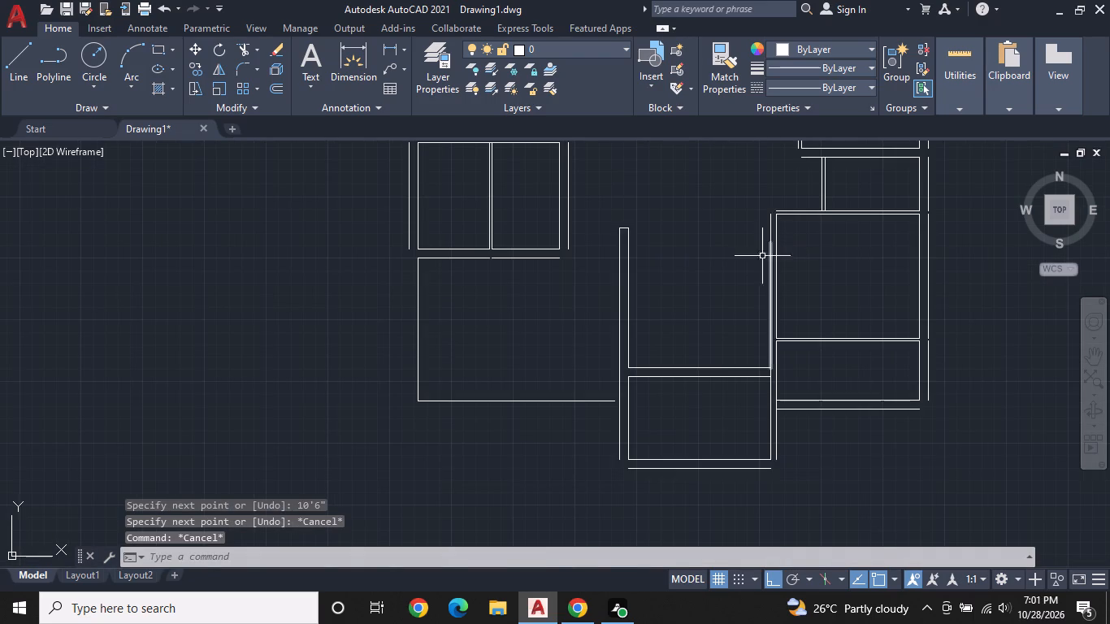
middle_drag(666, 284, 717, 288)
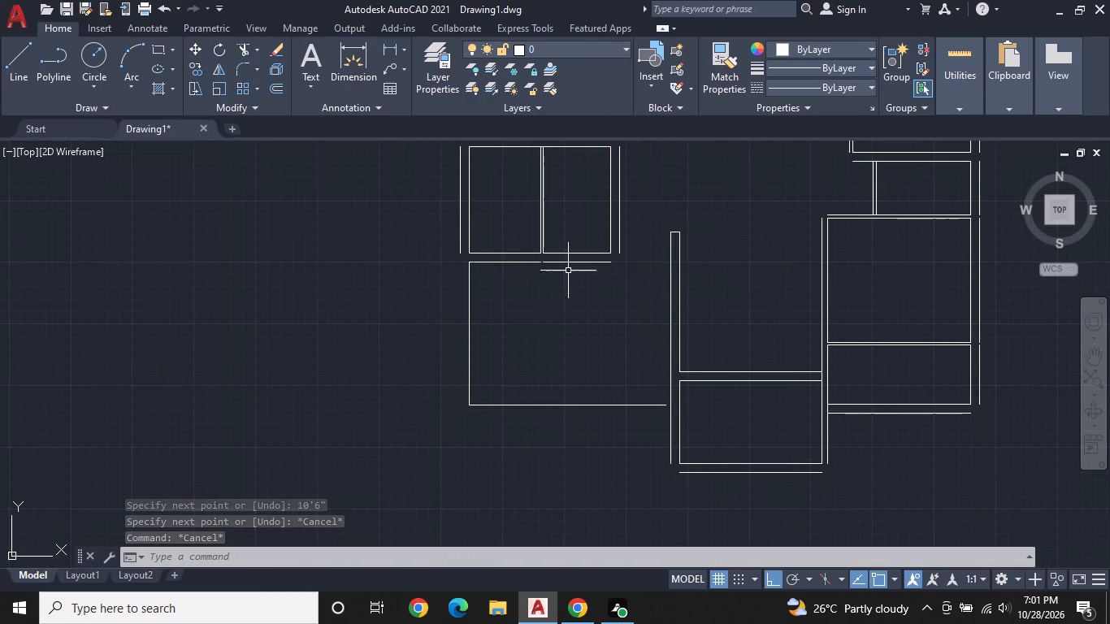
key(Escape)
text(OF)
key(space)
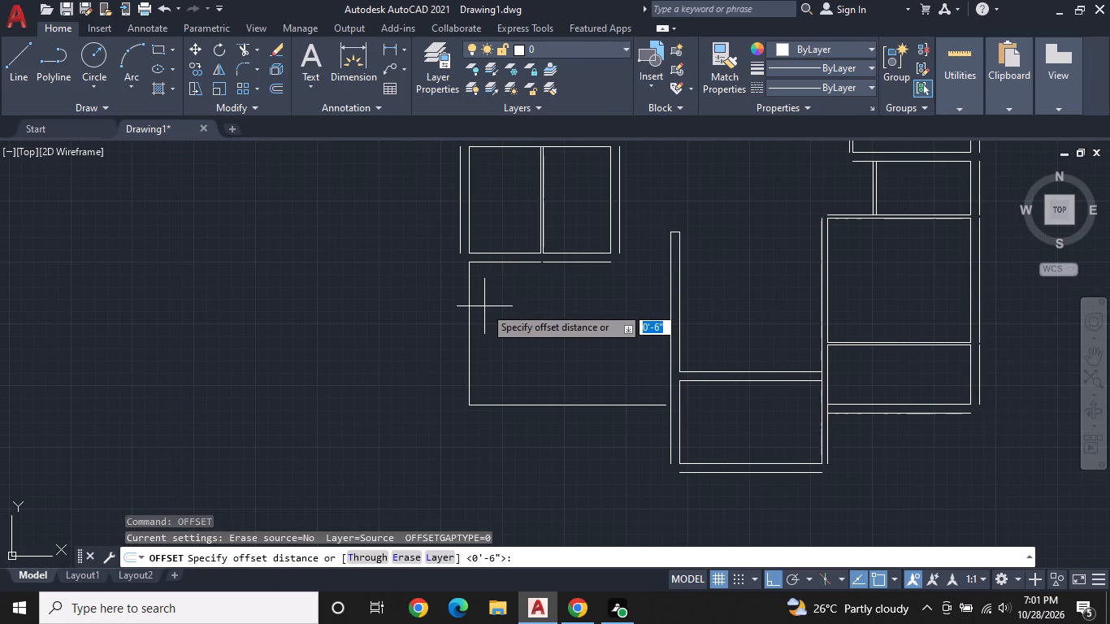
text(9")
key(Return)
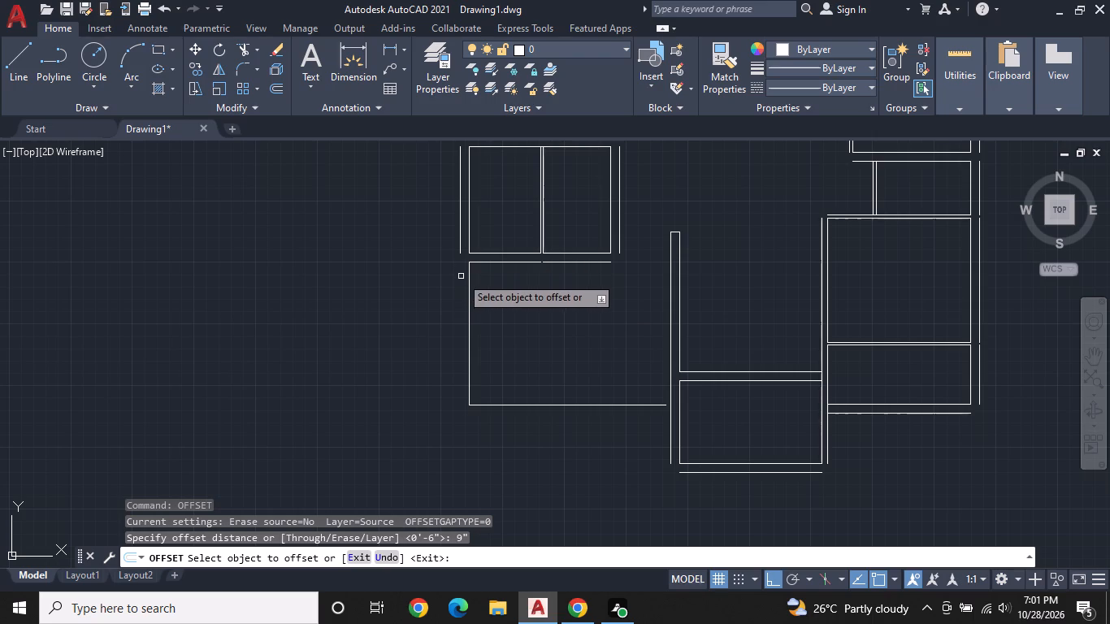
click(466, 283)
click(468, 288)
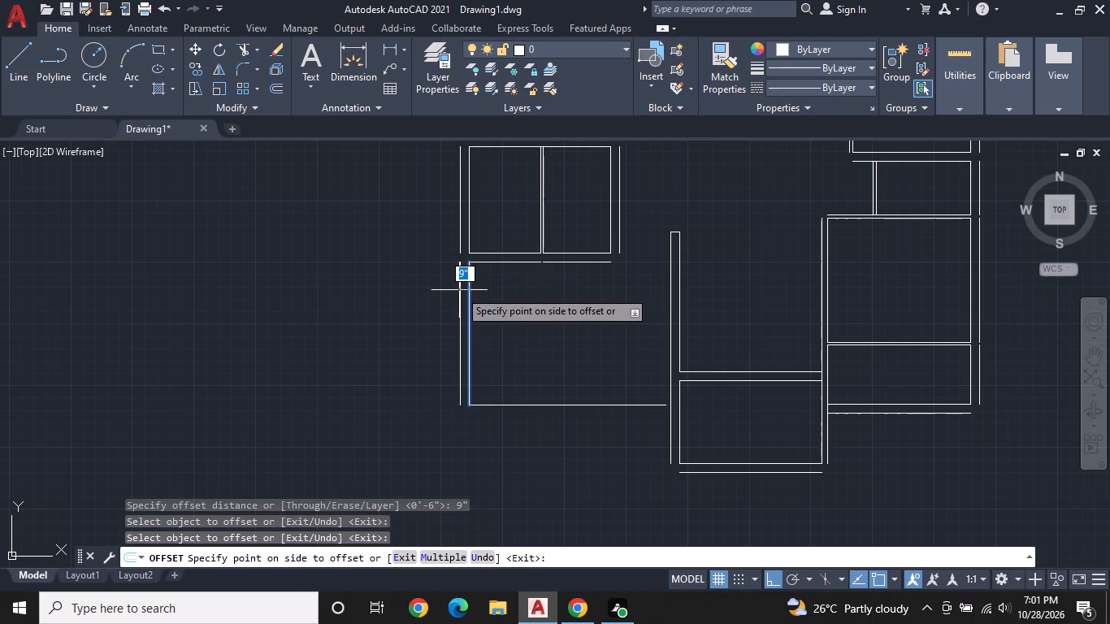
click(443, 313)
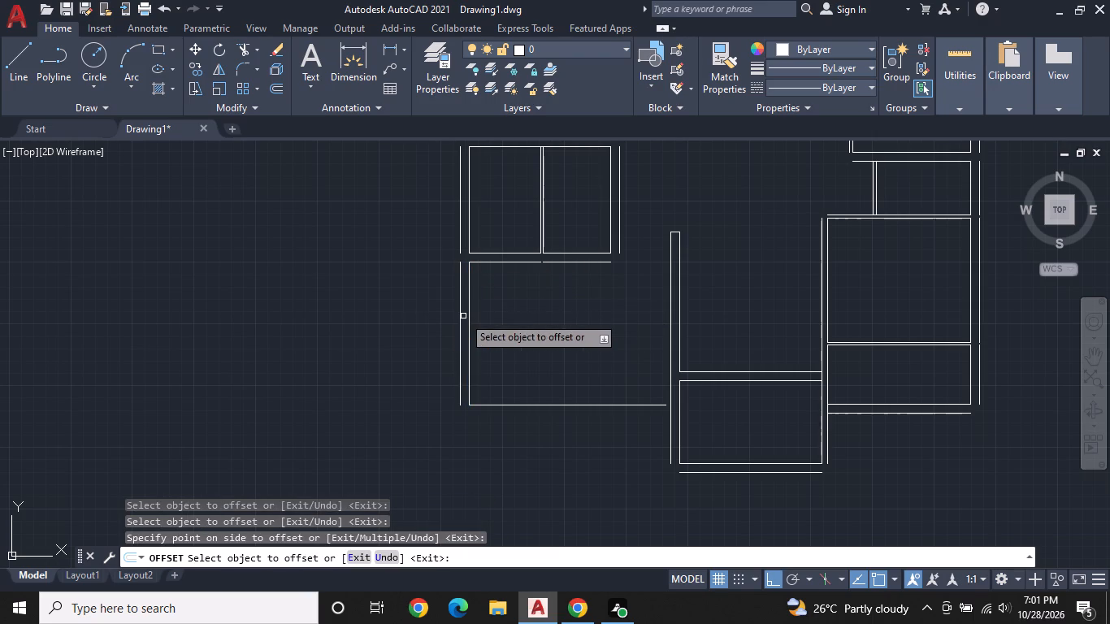
click(525, 406)
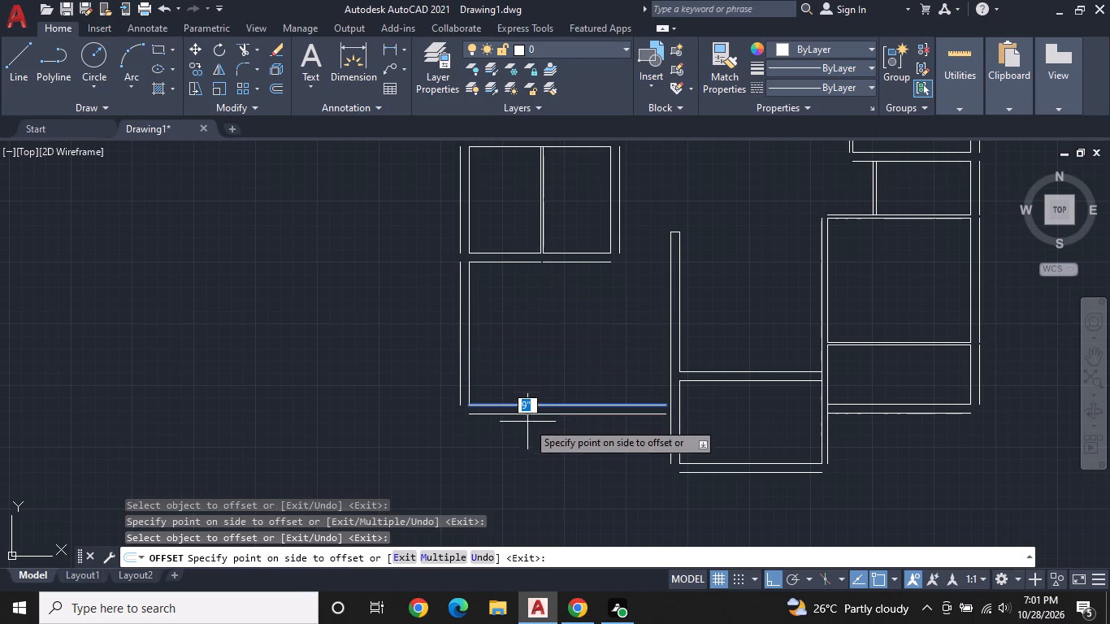
click(527, 422)
scroll(635, 275, down, 1)
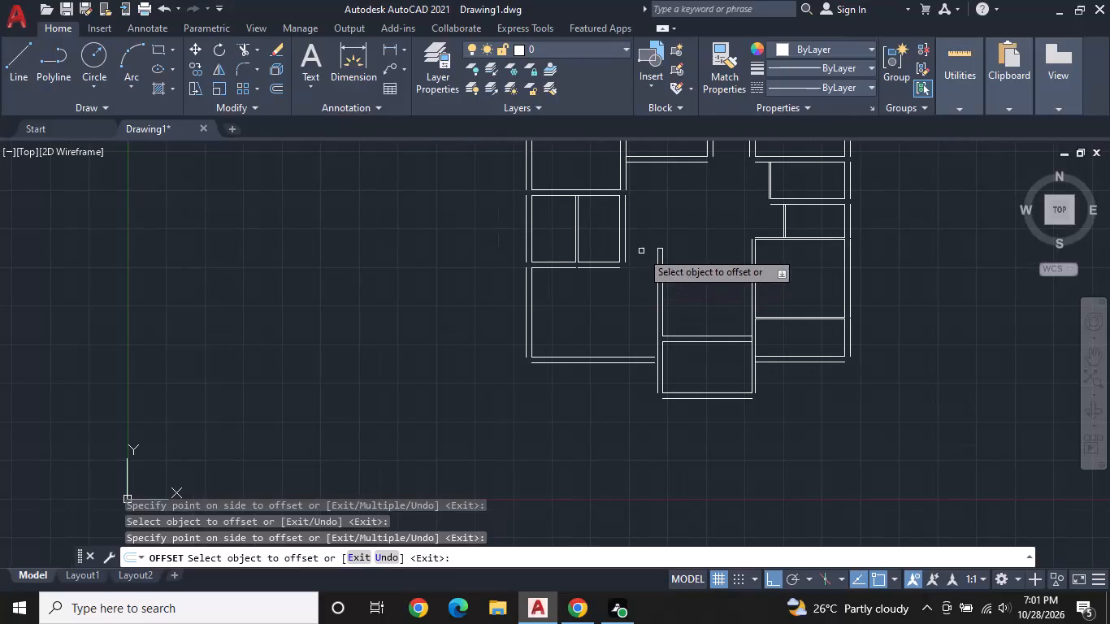
middle_drag(641, 251, 614, 309)
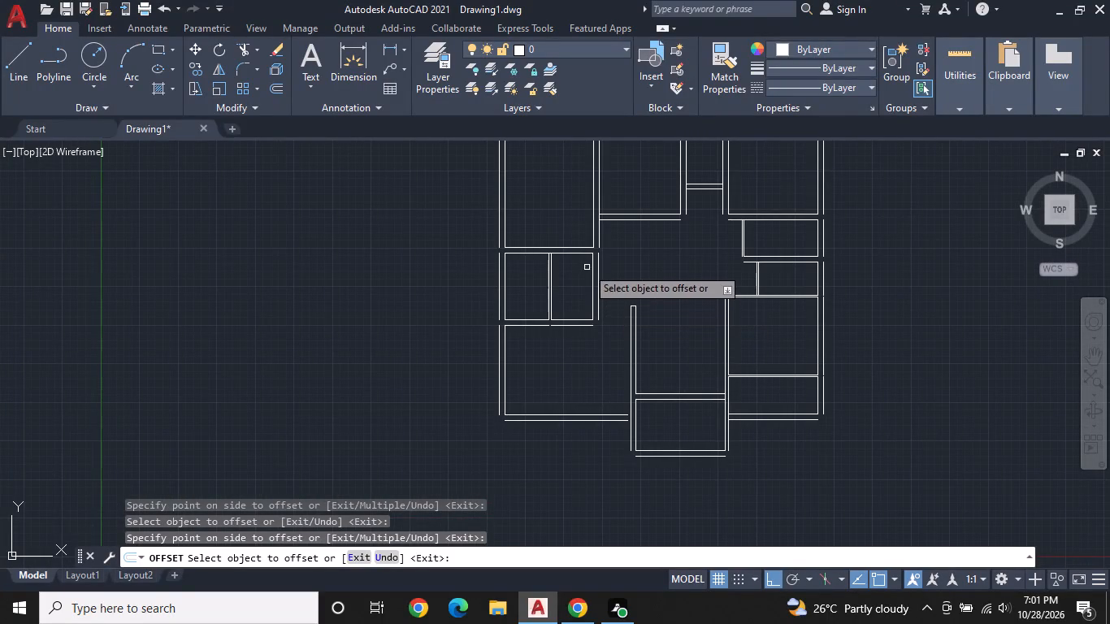
key(Escape)
key(Escape)
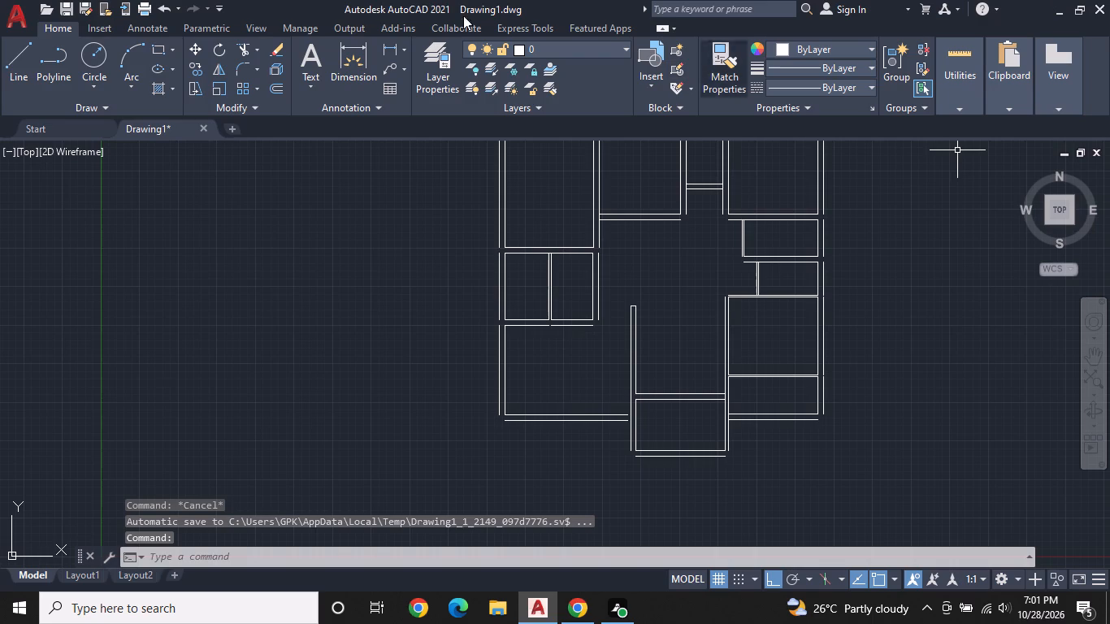
Fillet the top-left room's outer left line with the lower-left room's bottom offset line to form the plan's lower-left outer corner.
click(241, 69)
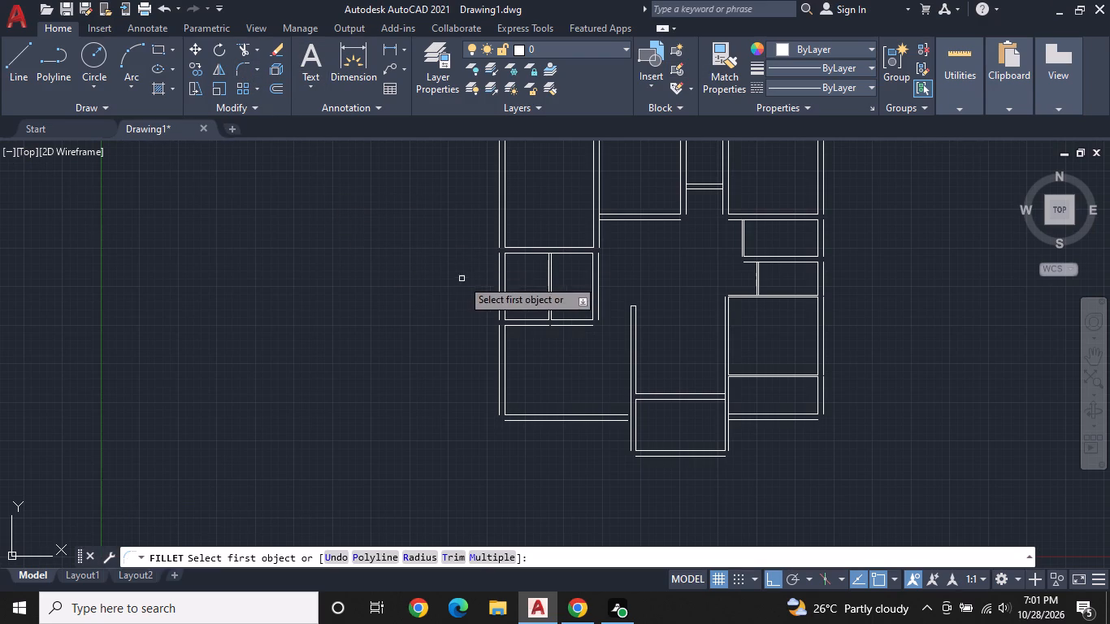
middle_drag(477, 254, 482, 276)
scroll(482, 269, down, 1)
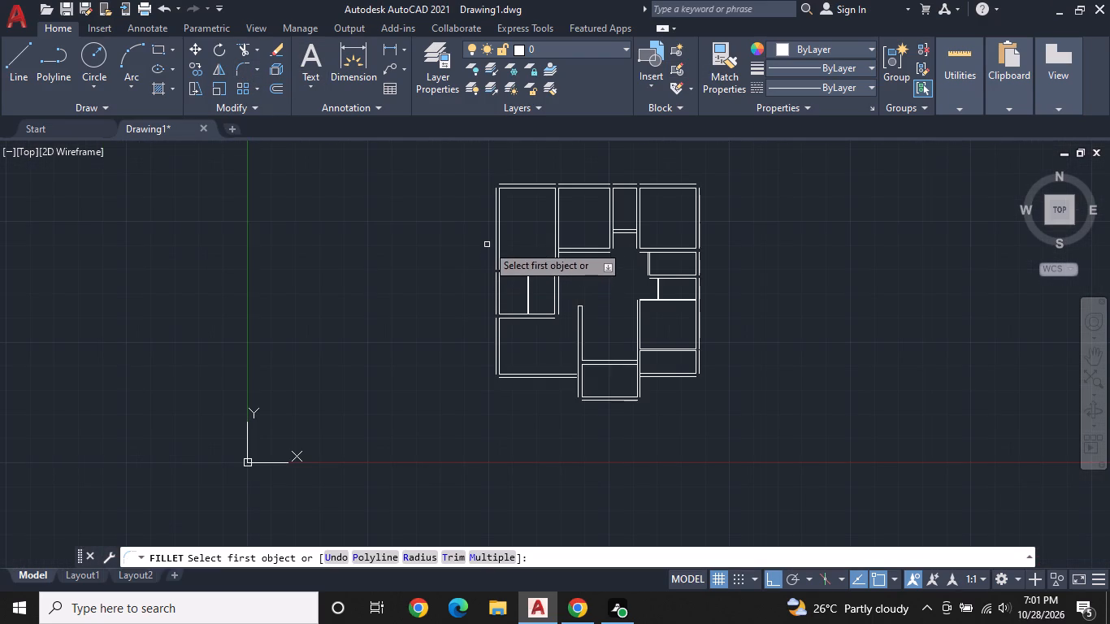
click(495, 222)
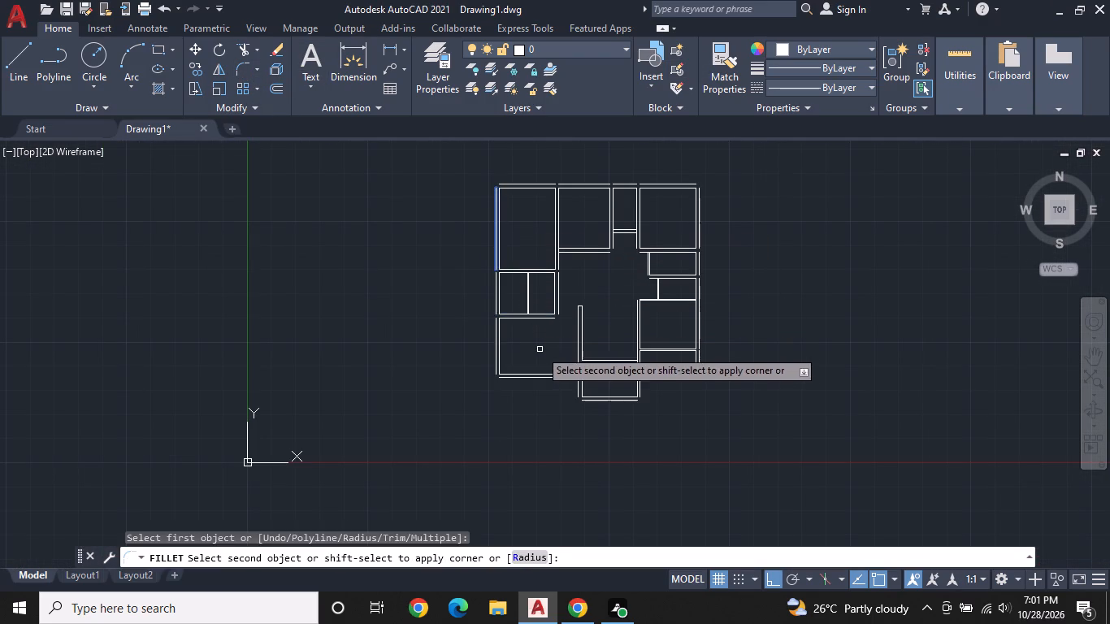
click(544, 379)
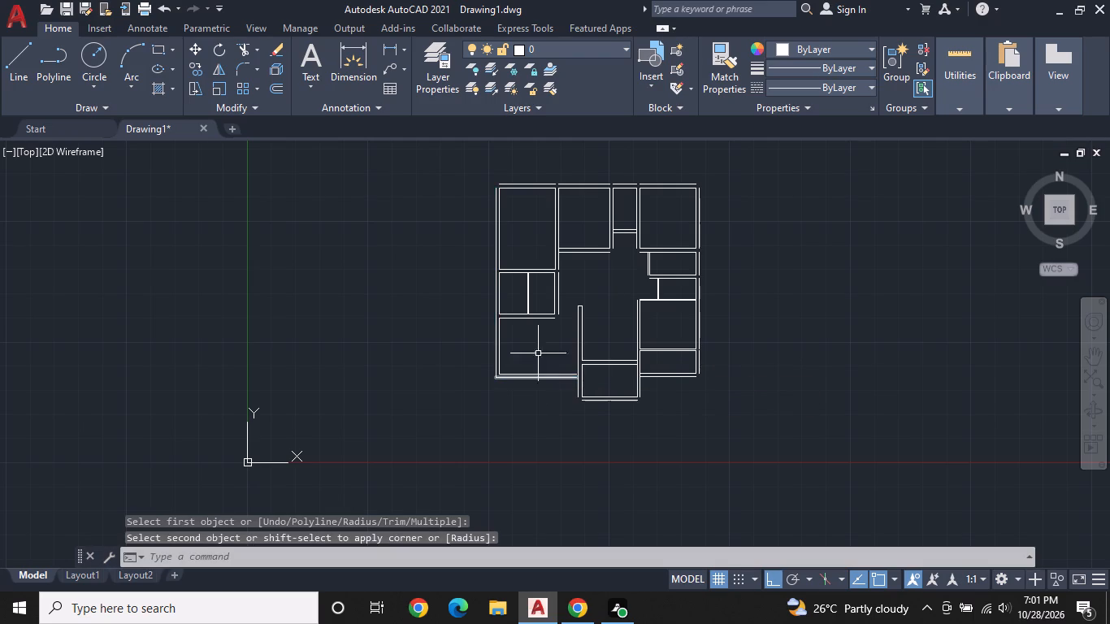
Fillet the outer left line with the outer line above the top-right room at radius 0 to form the upper-left corner.
middle_drag(531, 266, 467, 263)
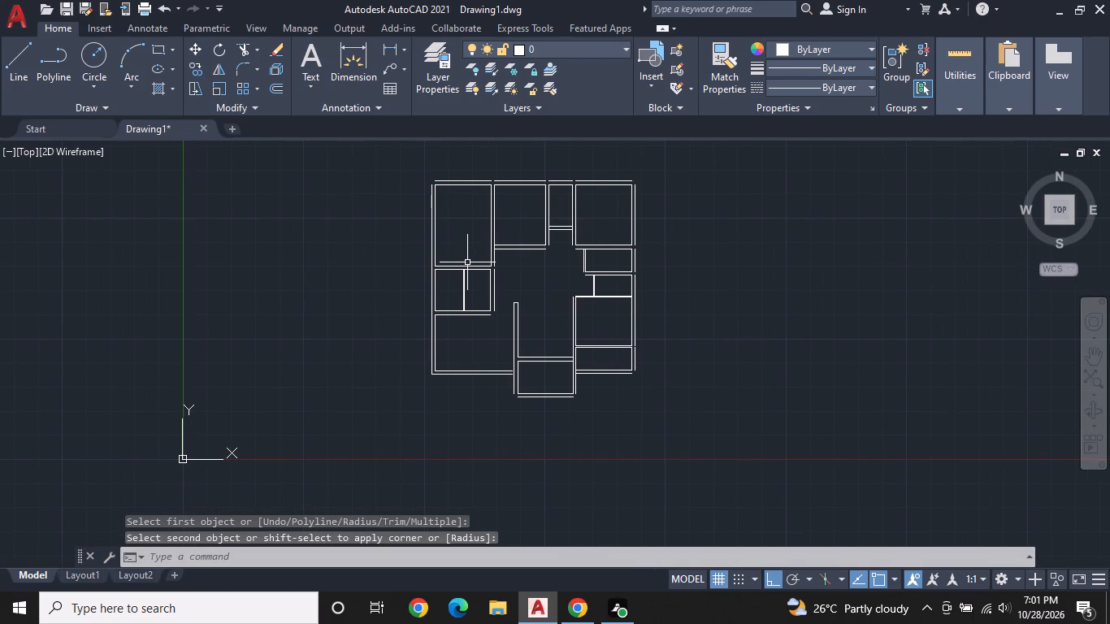
scroll(470, 249, up, 2)
scroll(471, 236, down, 1)
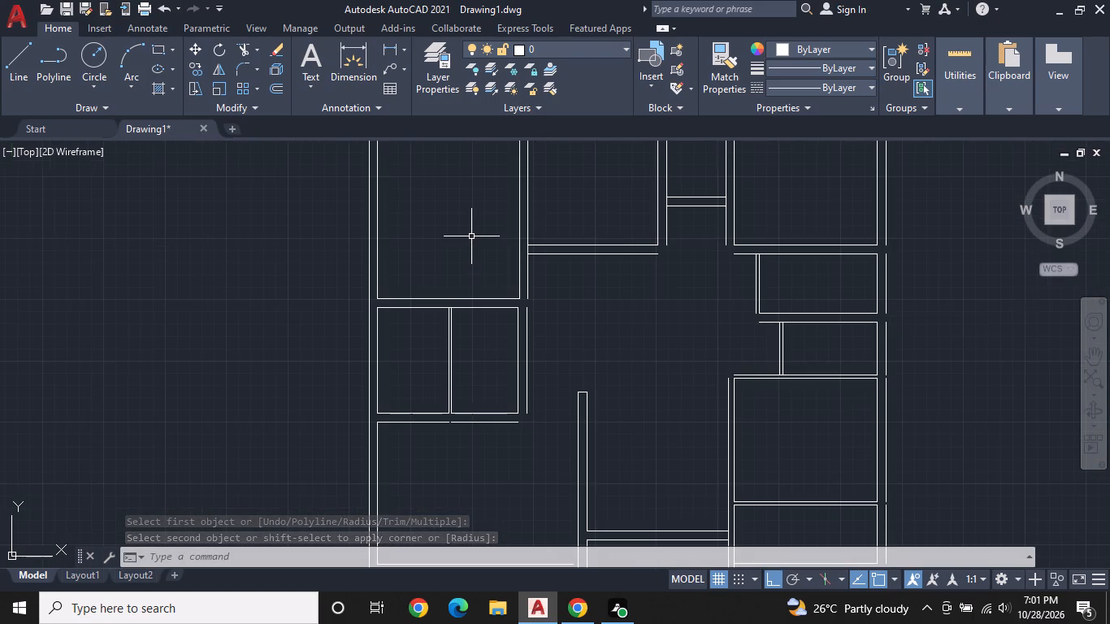
middle_drag(471, 236, 466, 258)
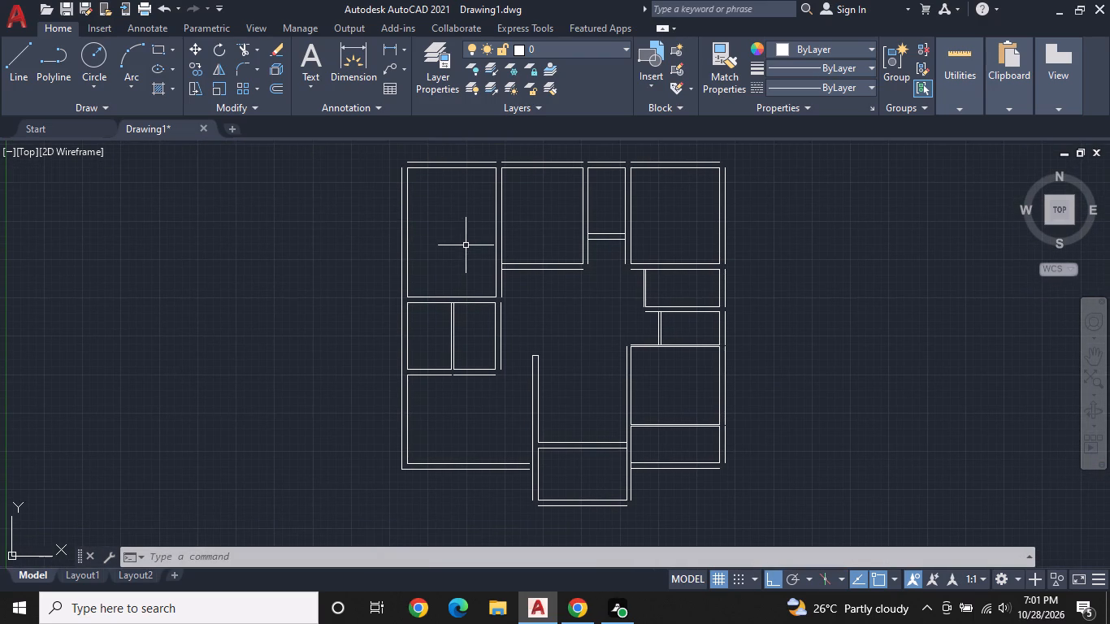
key(space)
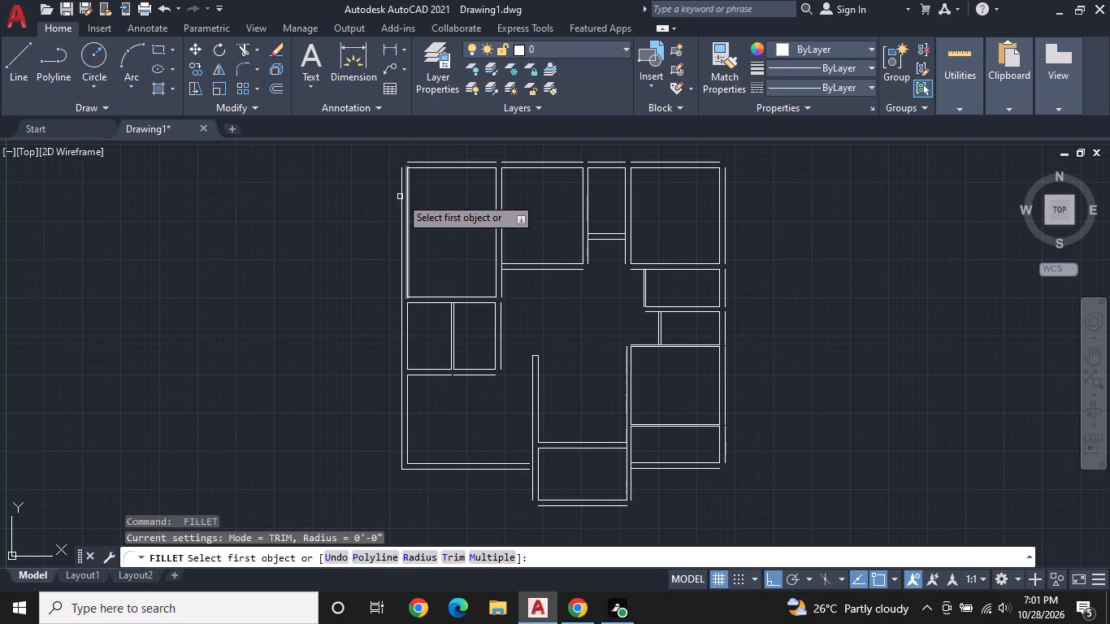
click(401, 178)
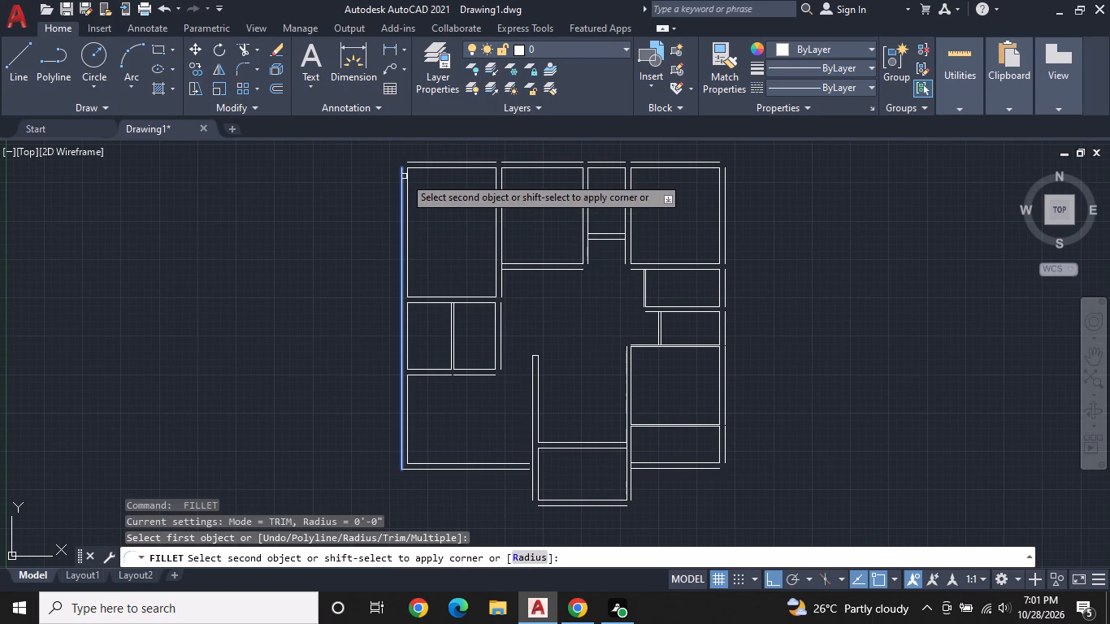
click(660, 163)
Fillet the plan's outer top line with the outer right line beside the right-hand stack at radius 0, closing the upper-right corner.
middle_drag(656, 162, 651, 167)
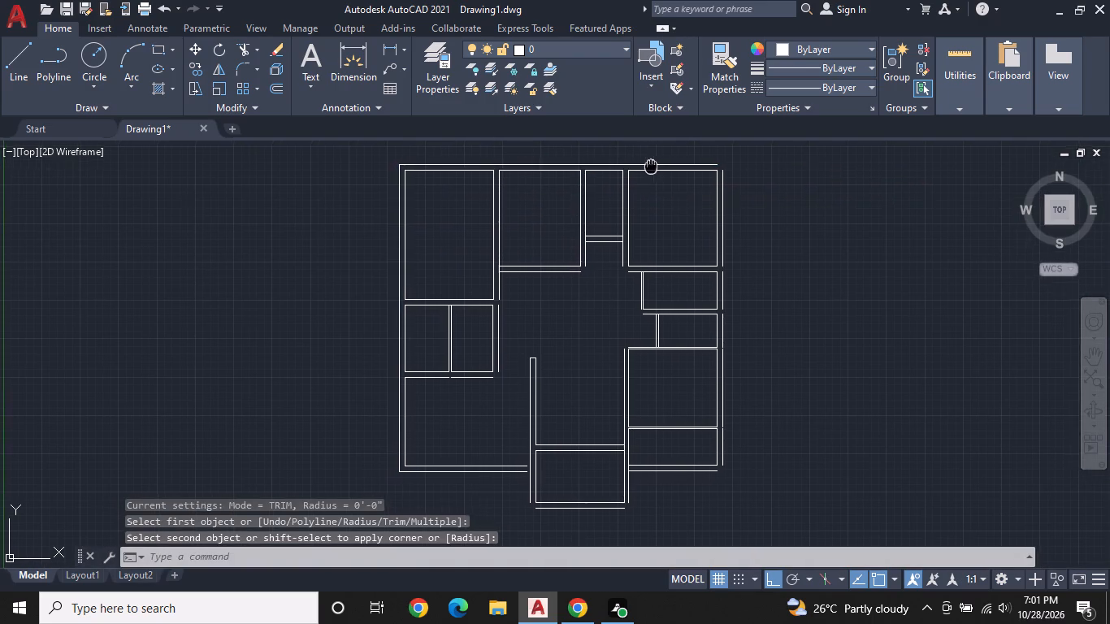
middle_drag(651, 167, 583, 177)
key(space)
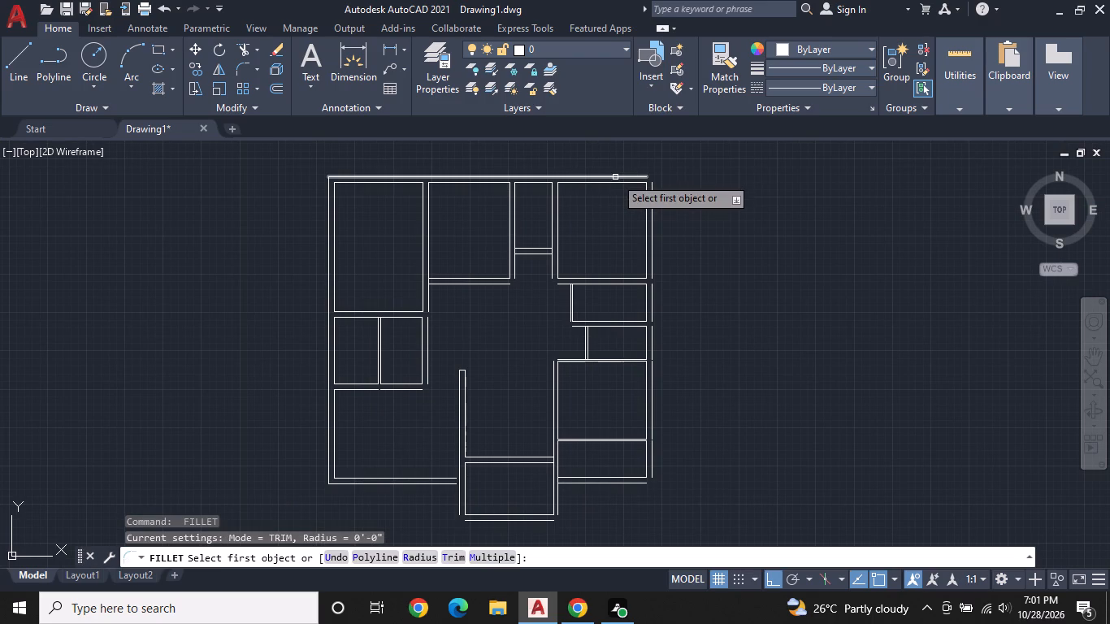
click(615, 178)
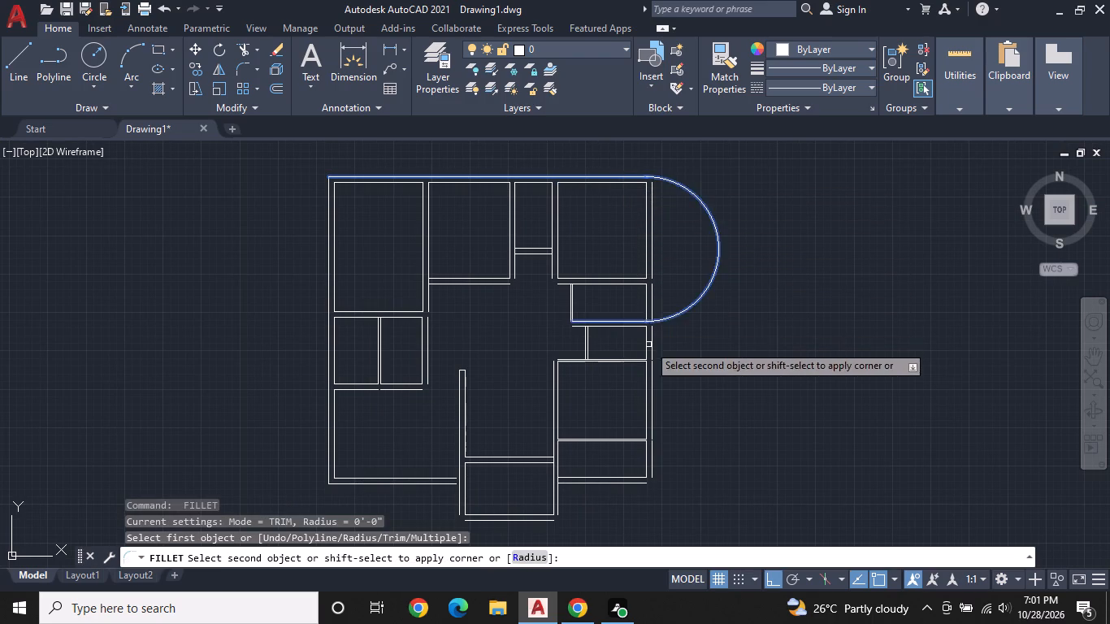
click(651, 391)
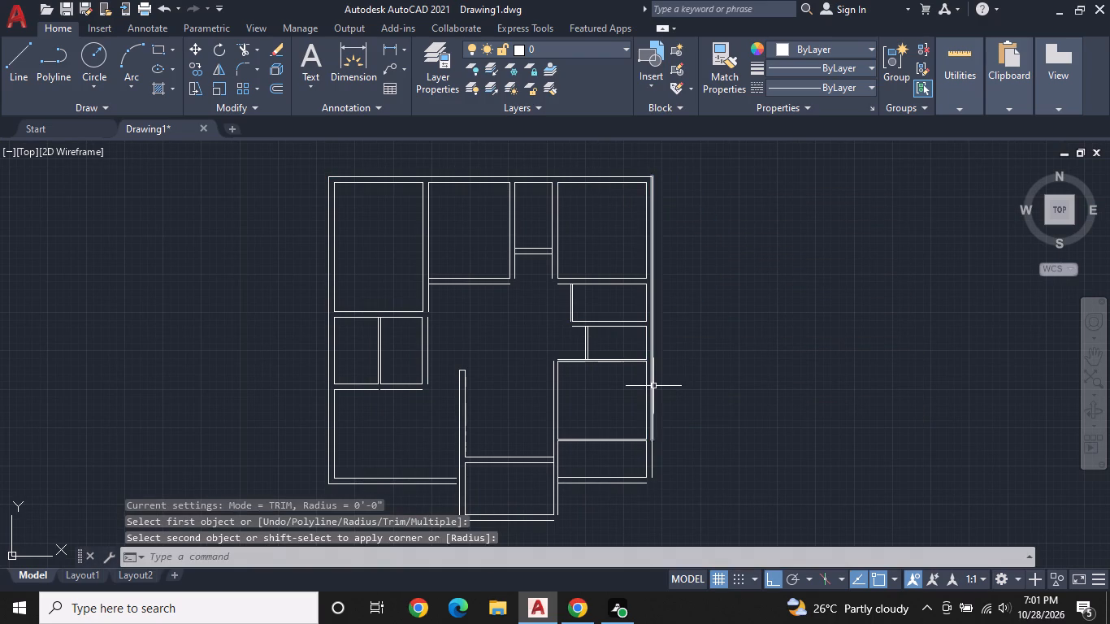
Fillet the outer right line with the bottom offset line of the right-hand stack's lowest room at radius 0.
middle_drag(655, 379, 665, 344)
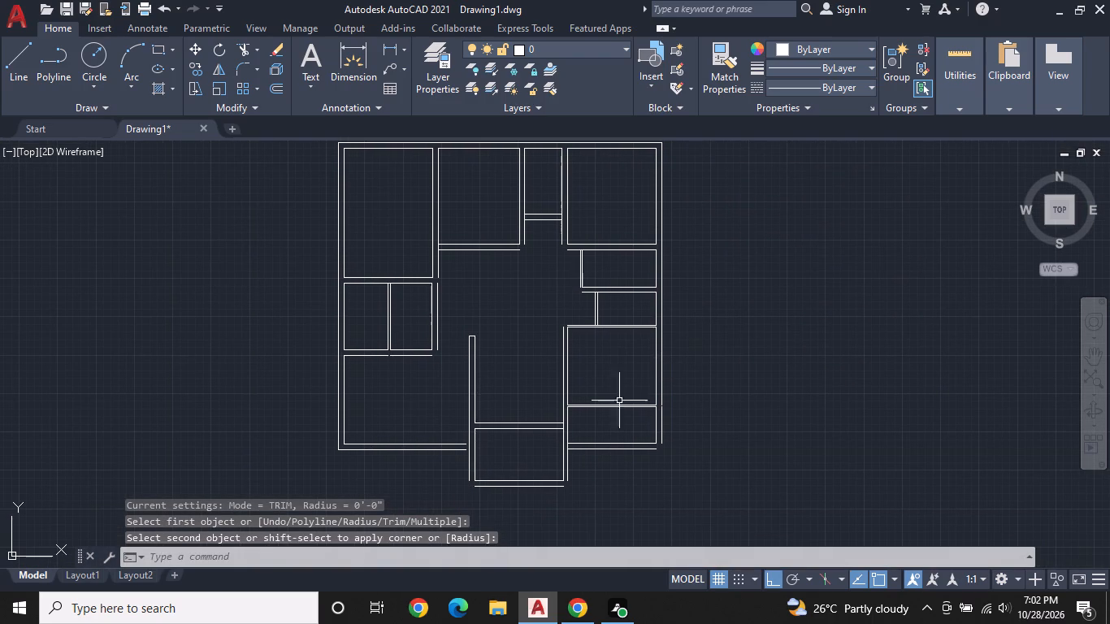
middle_drag(610, 437, 630, 387)
scroll(636, 418, up, 1)
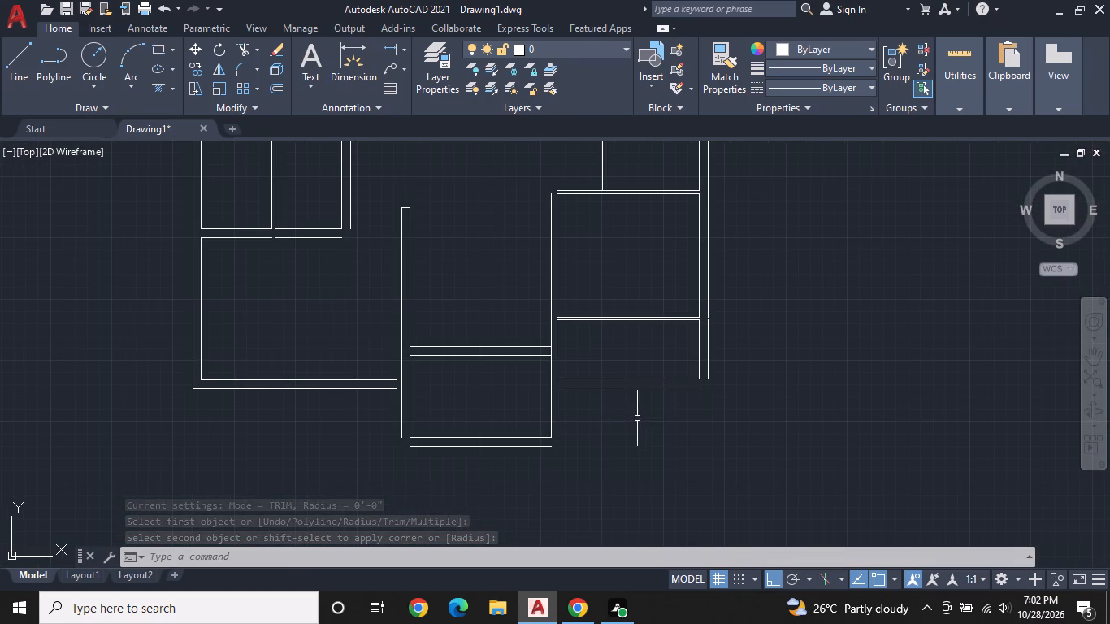
key(space)
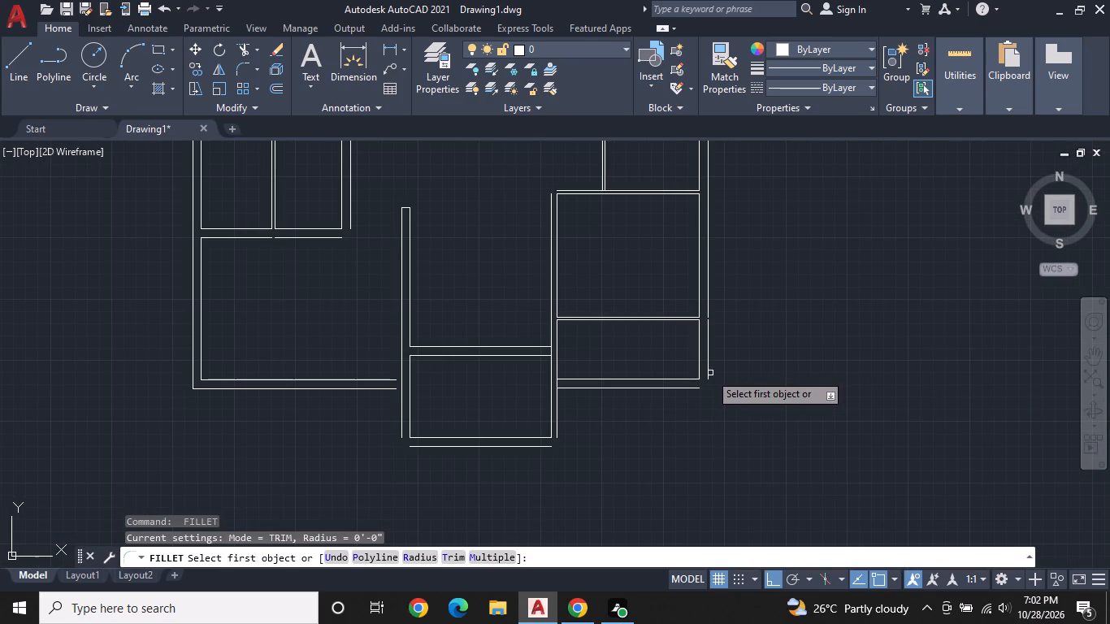
click(709, 292)
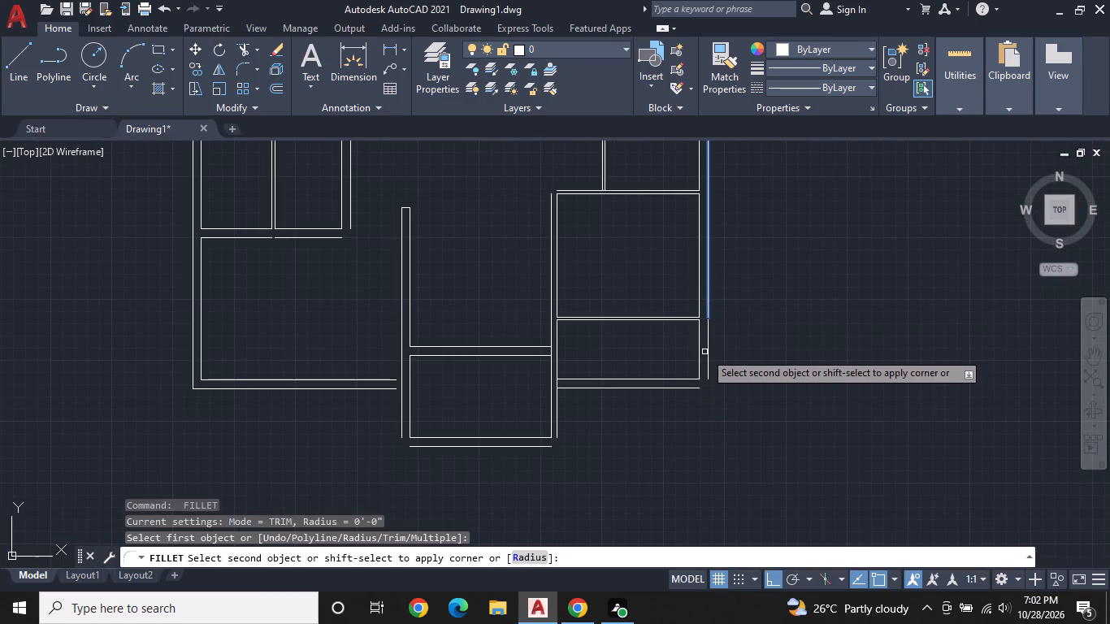
click(688, 388)
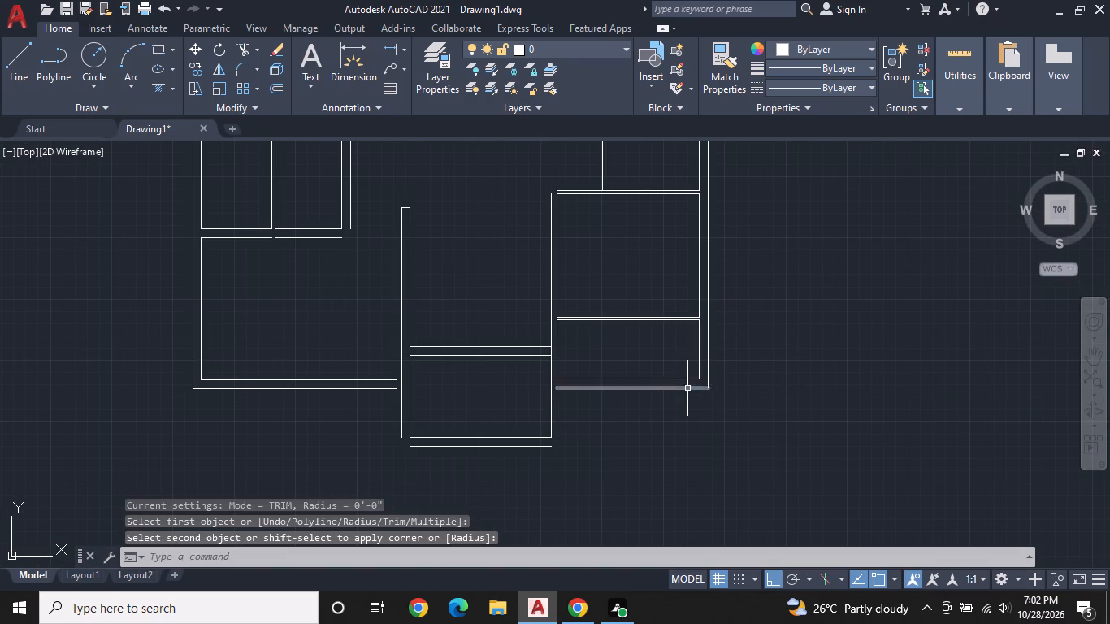
Fillet the right and bottom offset lines of the 12' by 7' room at radius 0 to close its lower-right outer corner.
scroll(683, 369, down, 1)
middle_drag(650, 370, 751, 295)
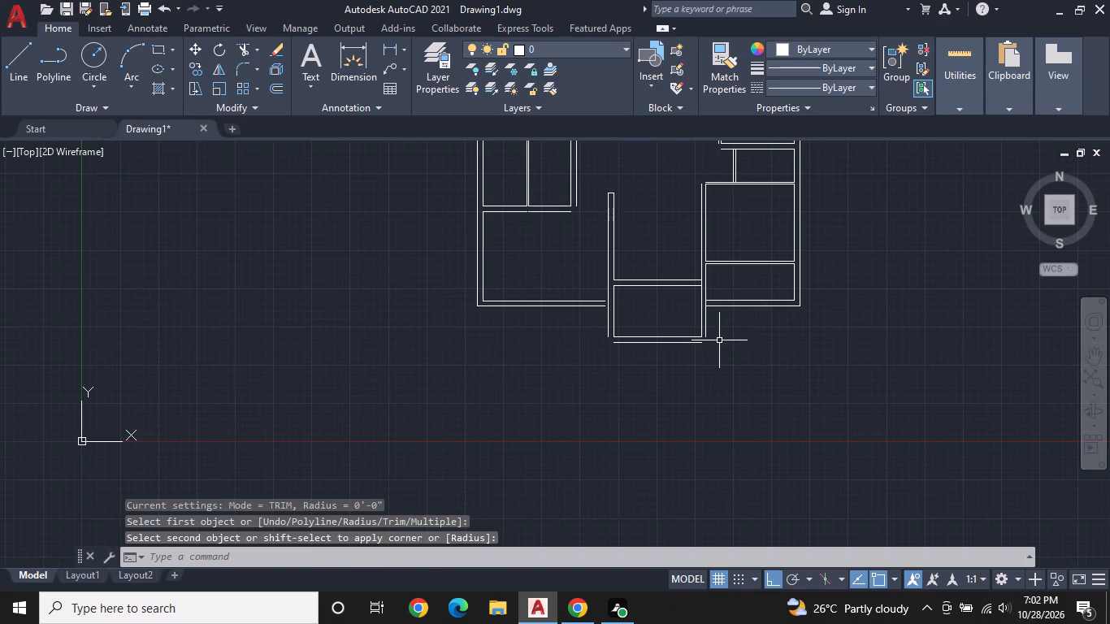
scroll(718, 340, up, 1)
key(space)
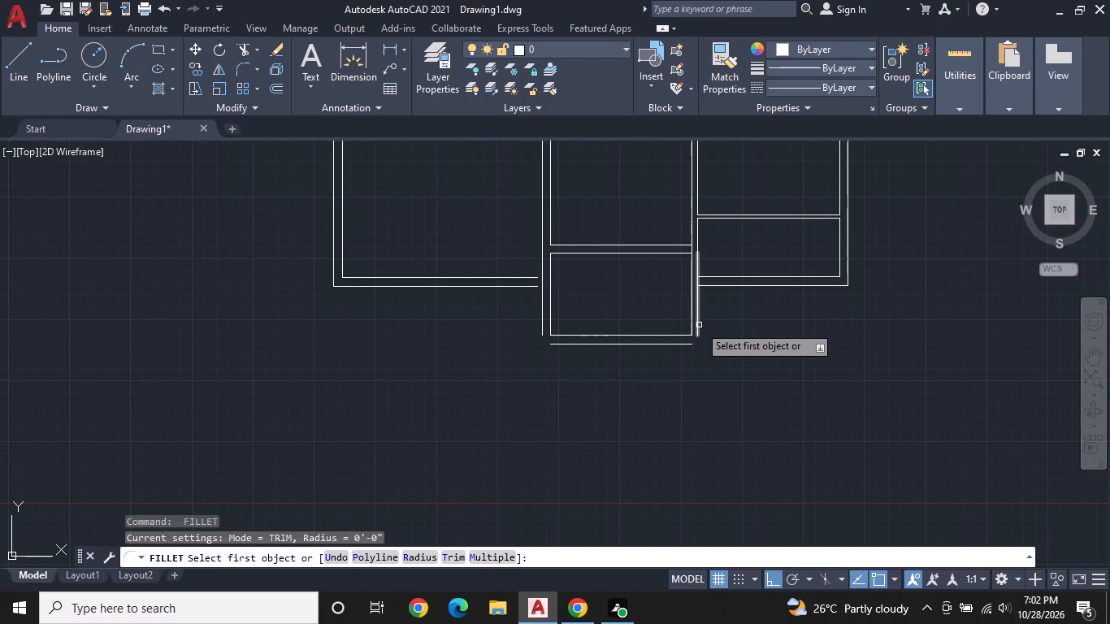
click(696, 327)
click(687, 346)
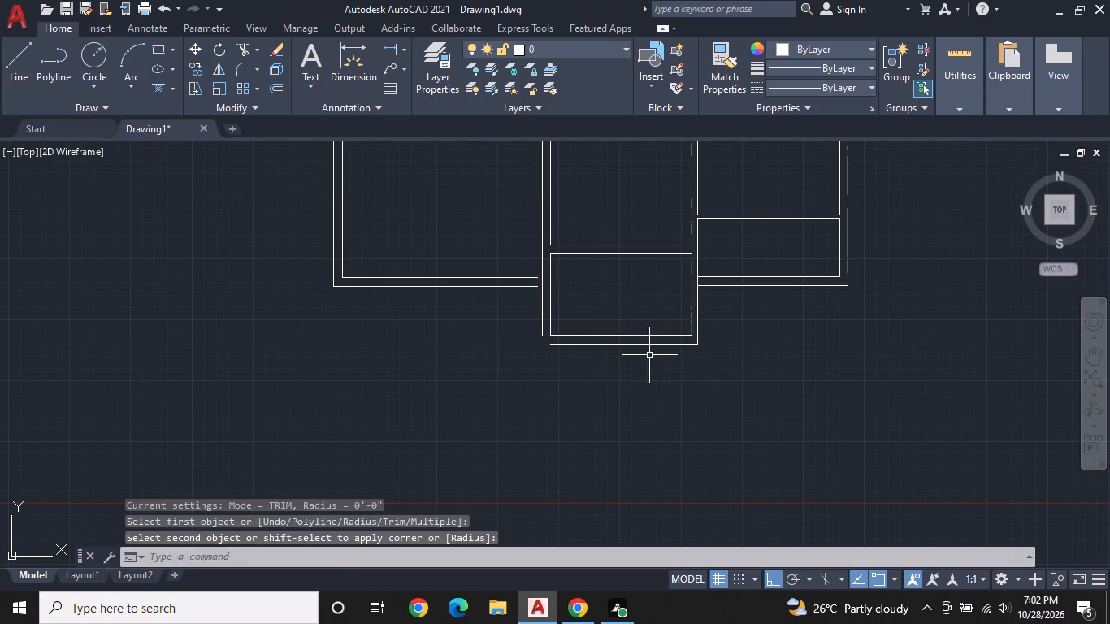
Fillet the left and bottom offset lines of the lowest middle room at radius 0 to close its lower-left outer corner.
key(space)
click(544, 323)
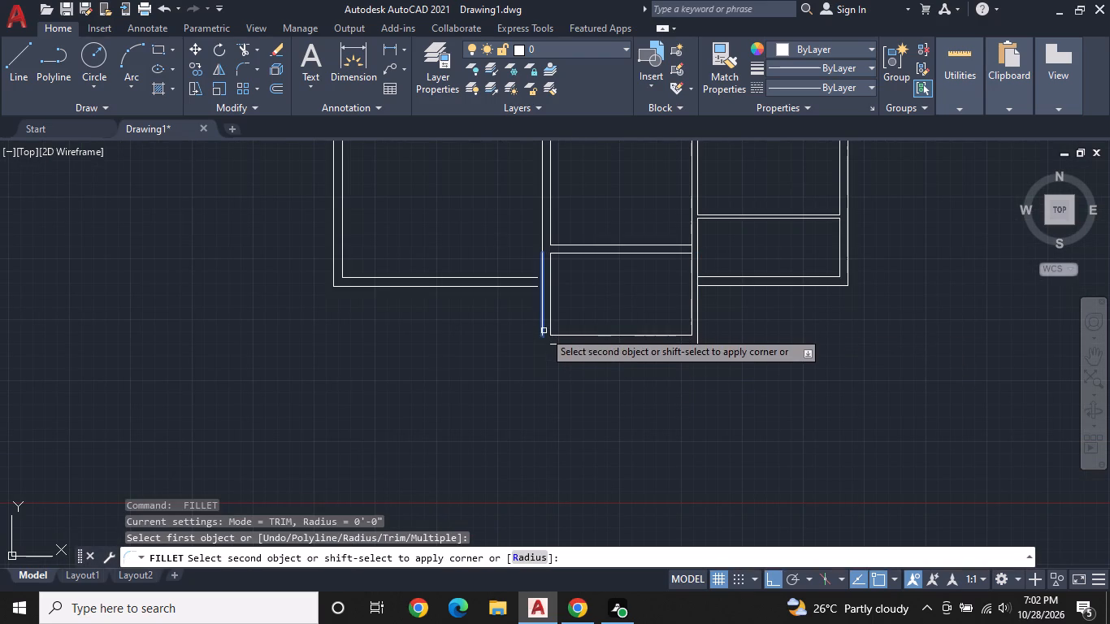
click(555, 345)
Extend both bottom wall lines of the large lower-left room to the left wall line of the middle rooms.
middle_drag(555, 317, 584, 350)
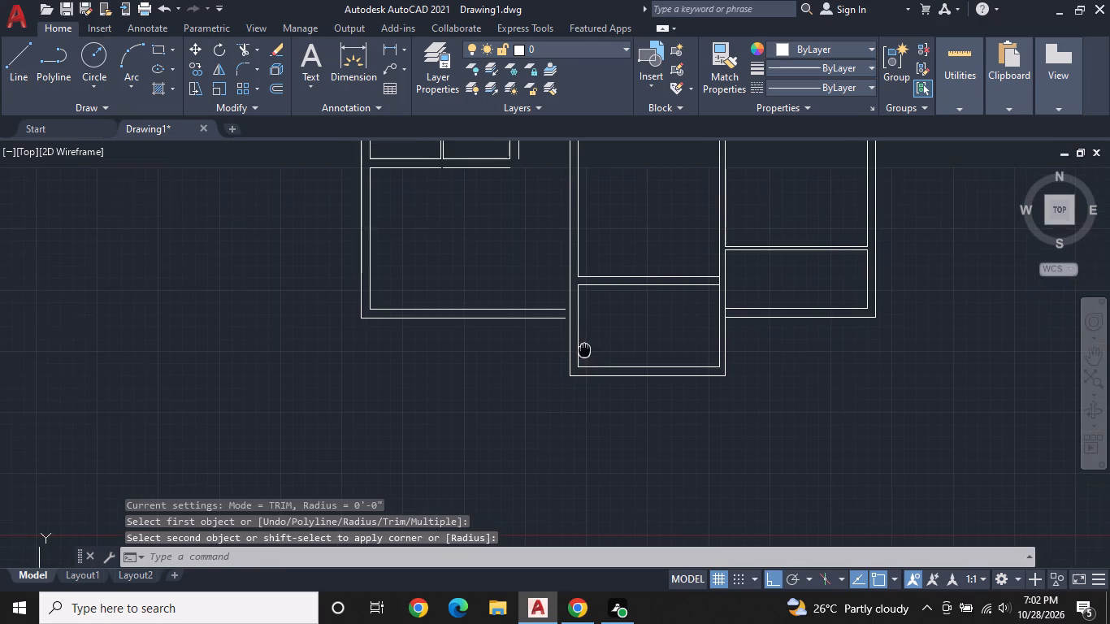
middle_drag(584, 350, 588, 353)
scroll(588, 280, up, 1)
scroll(586, 291, down, 1)
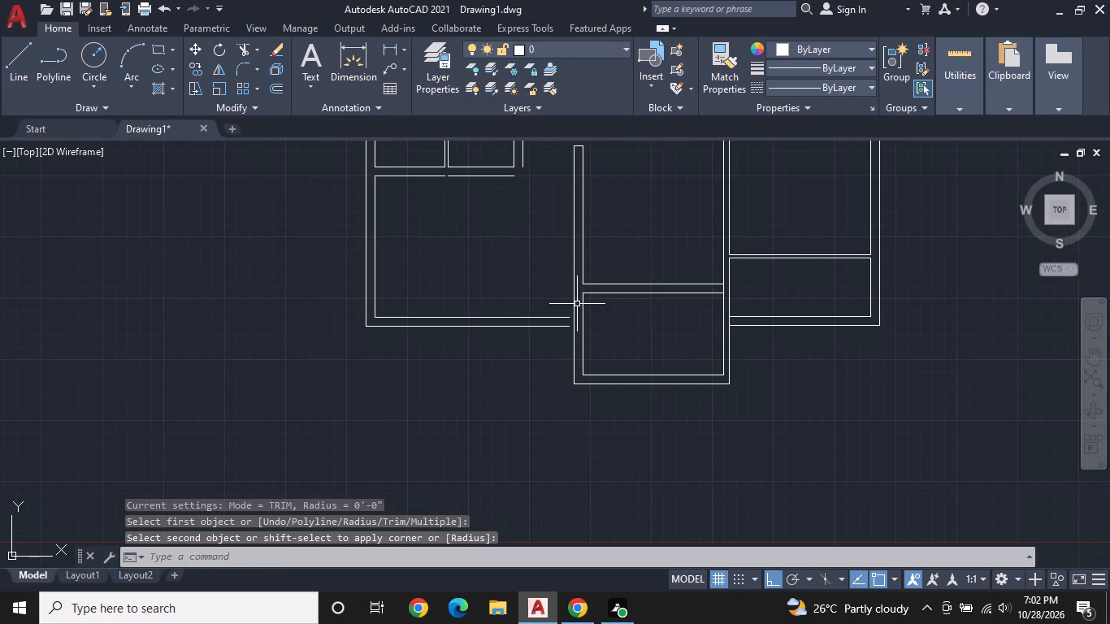
key(Escape)
text(EX)
key(space)
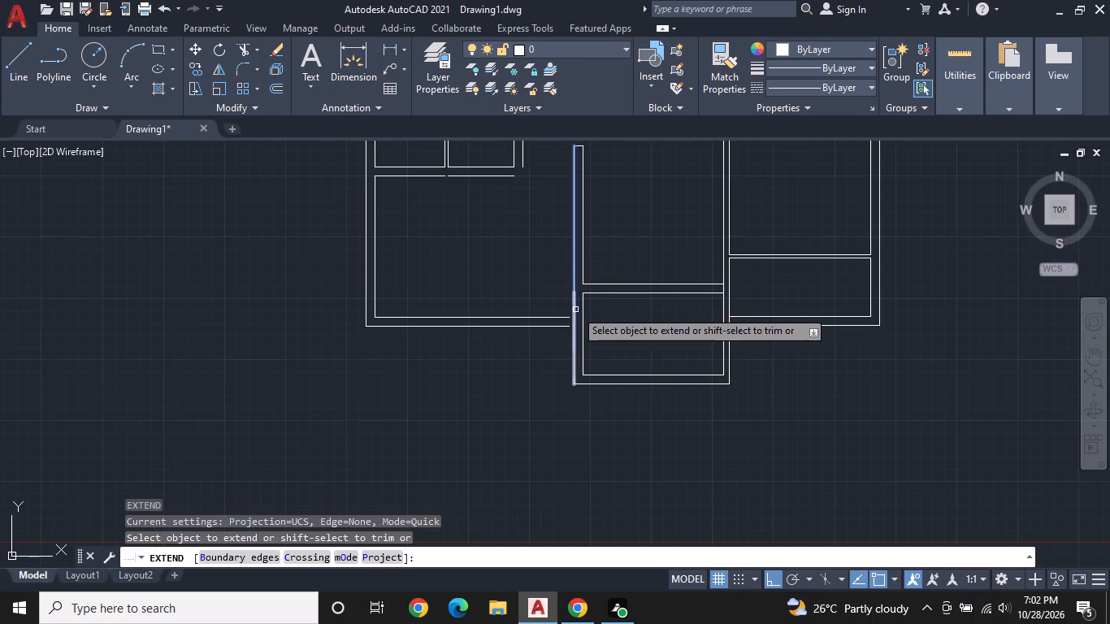
click(556, 318)
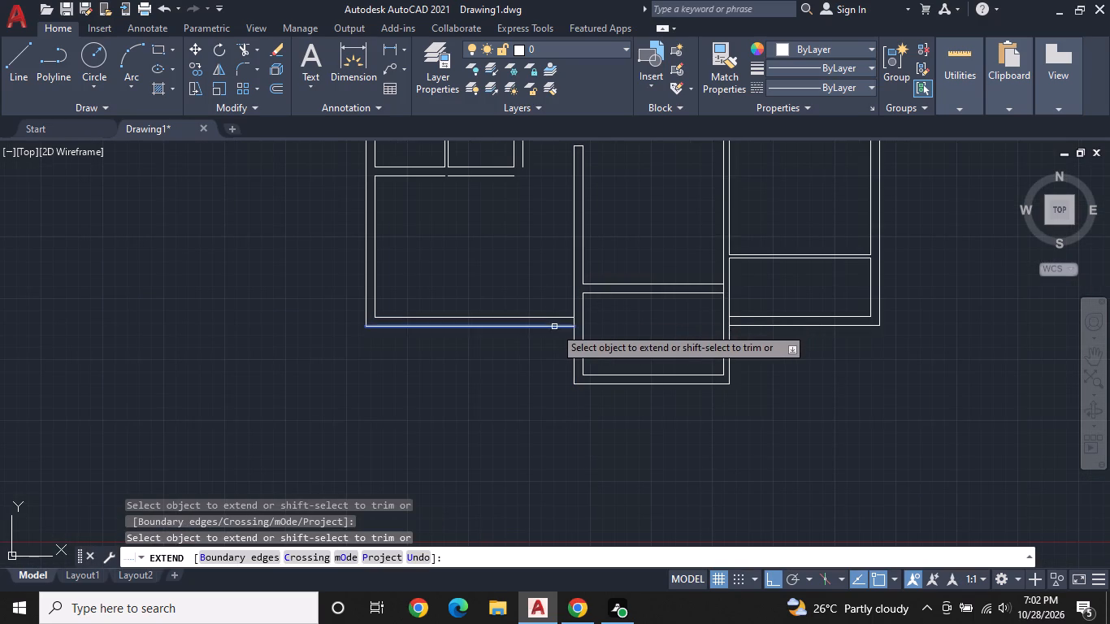
click(554, 327)
key(Escape)
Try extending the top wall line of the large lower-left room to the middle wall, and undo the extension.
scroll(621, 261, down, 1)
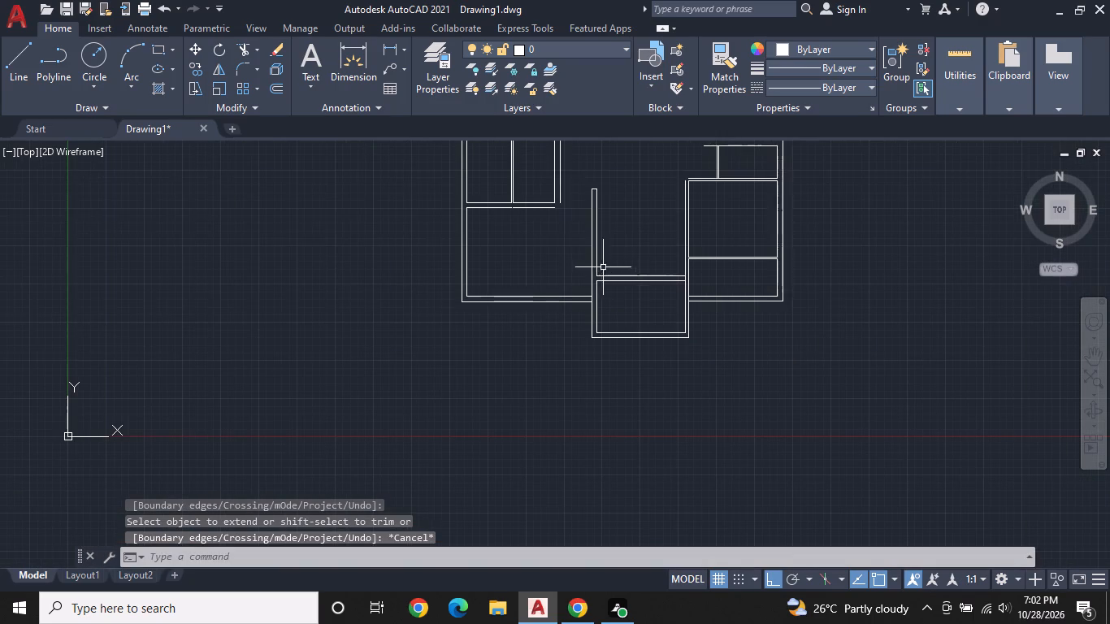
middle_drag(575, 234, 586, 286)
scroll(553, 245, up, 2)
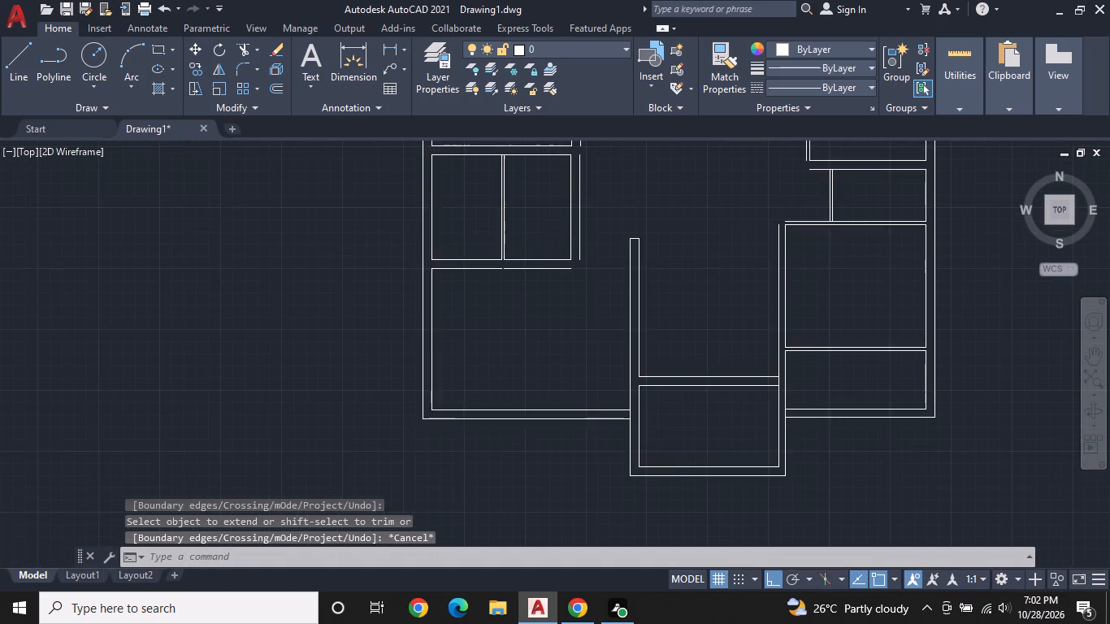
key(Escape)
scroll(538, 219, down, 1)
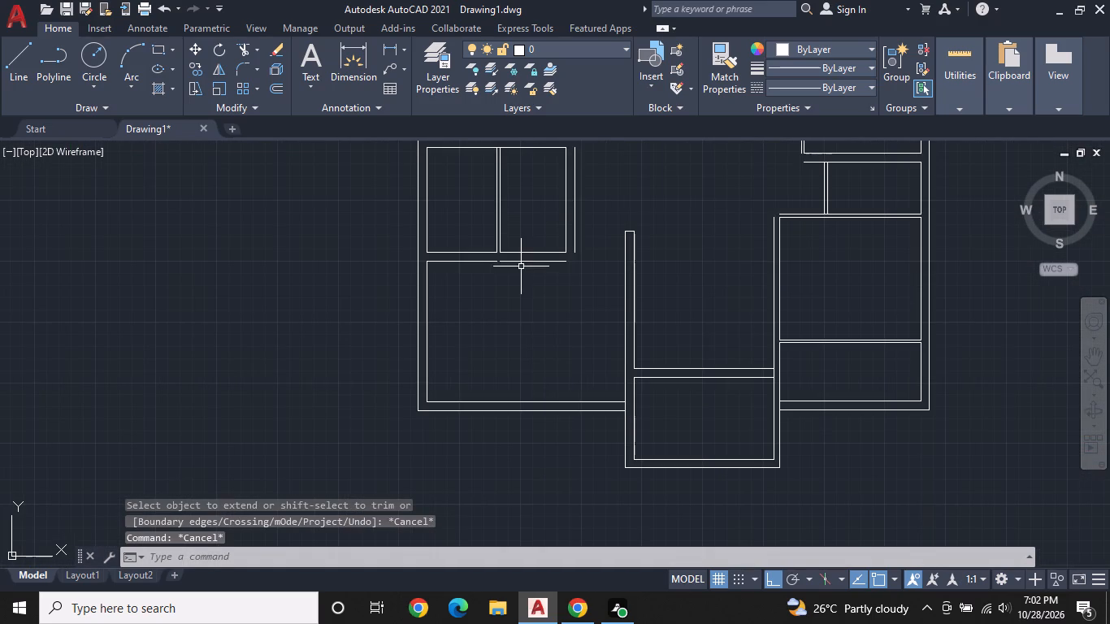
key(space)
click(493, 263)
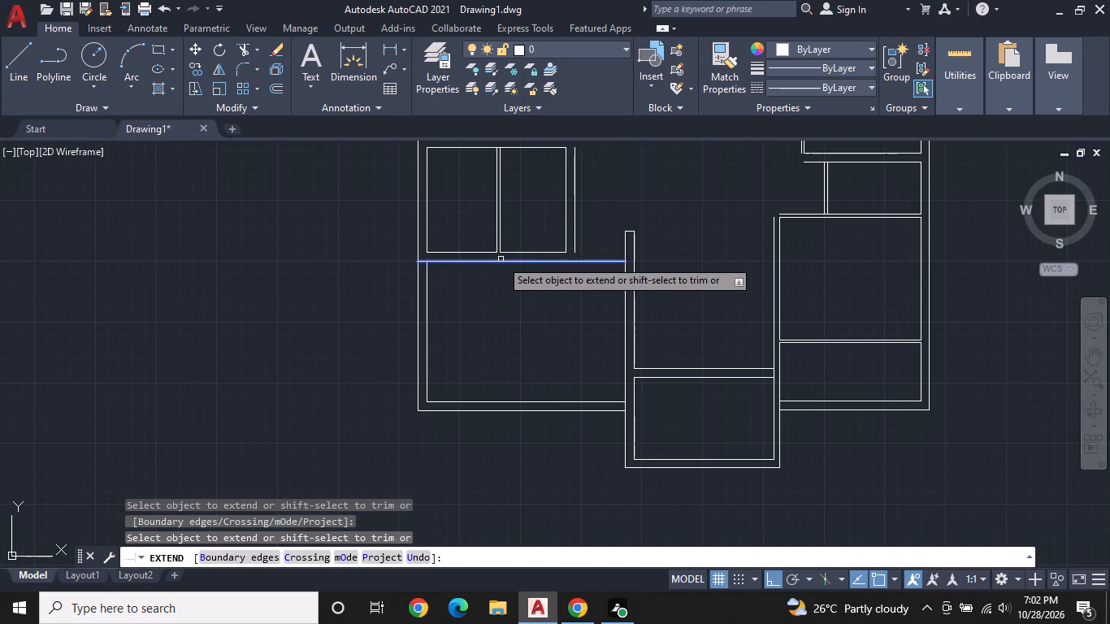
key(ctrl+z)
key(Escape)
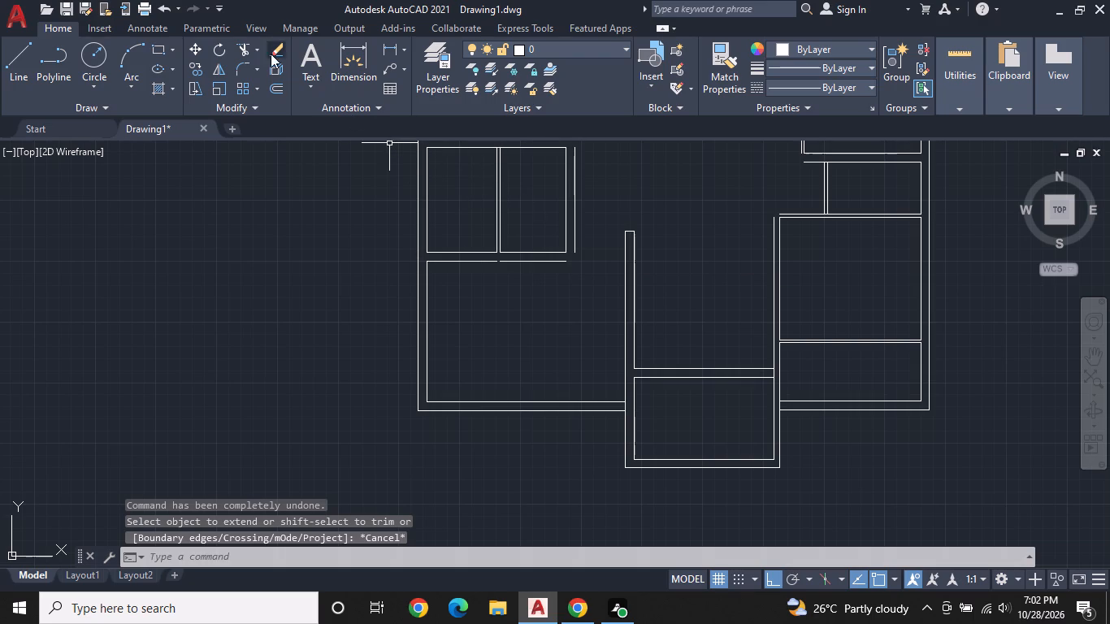
Fillet the line below the two small left-side rooms with the offset line along their right side at radius 0.
click(241, 66)
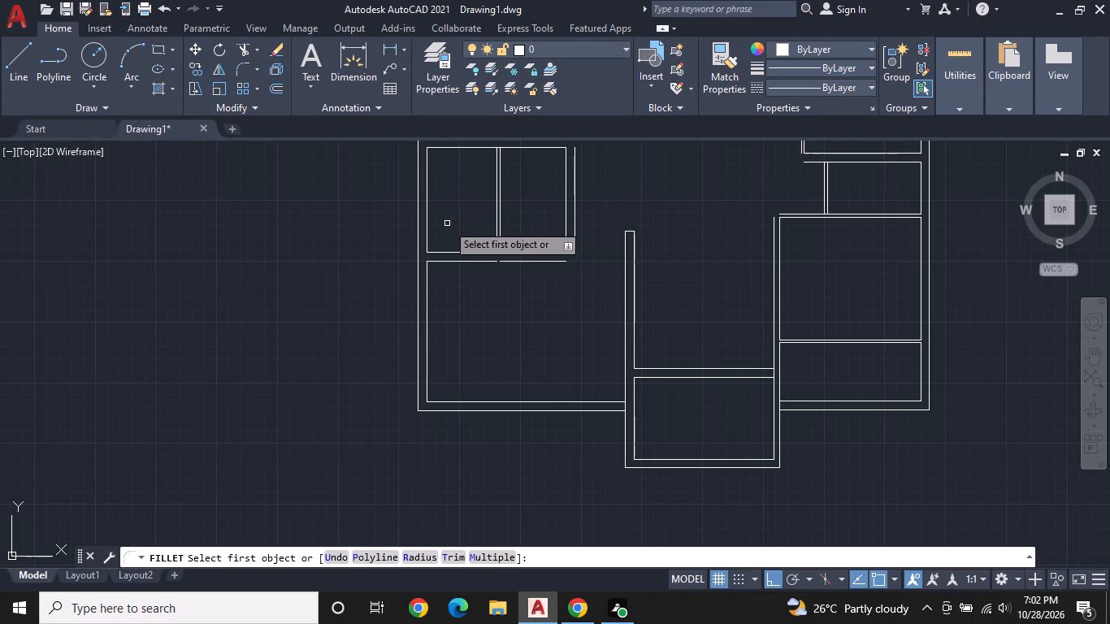
click(479, 261)
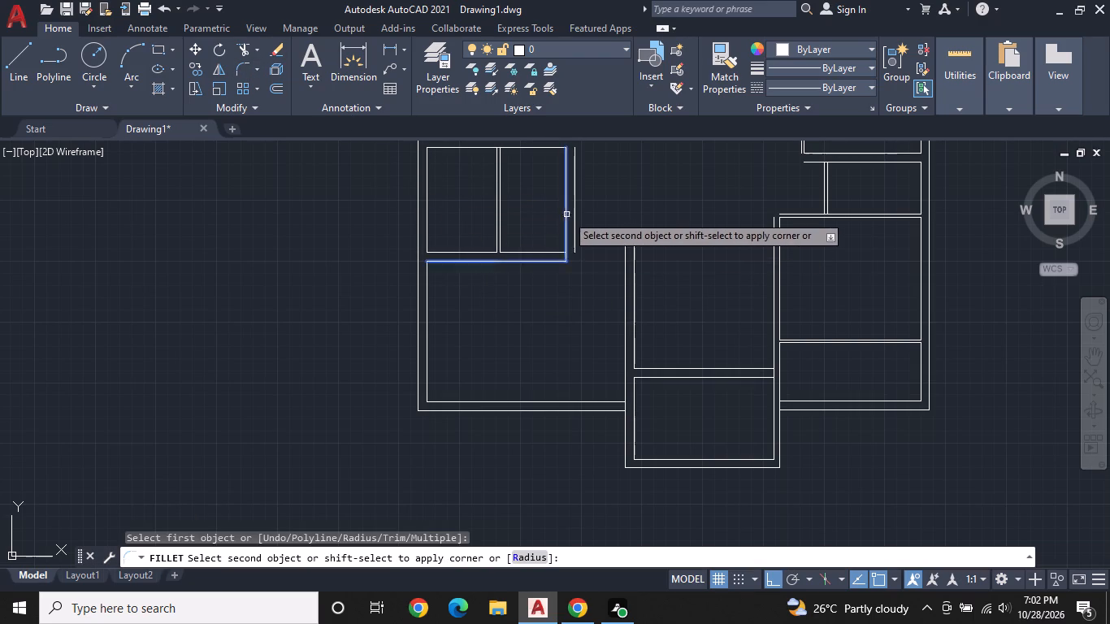
click(575, 202)
In the right-hand stack, fillet the line above the second-lowest room with that room's left offset line at radius 0.
middle_drag(580, 189, 614, 248)
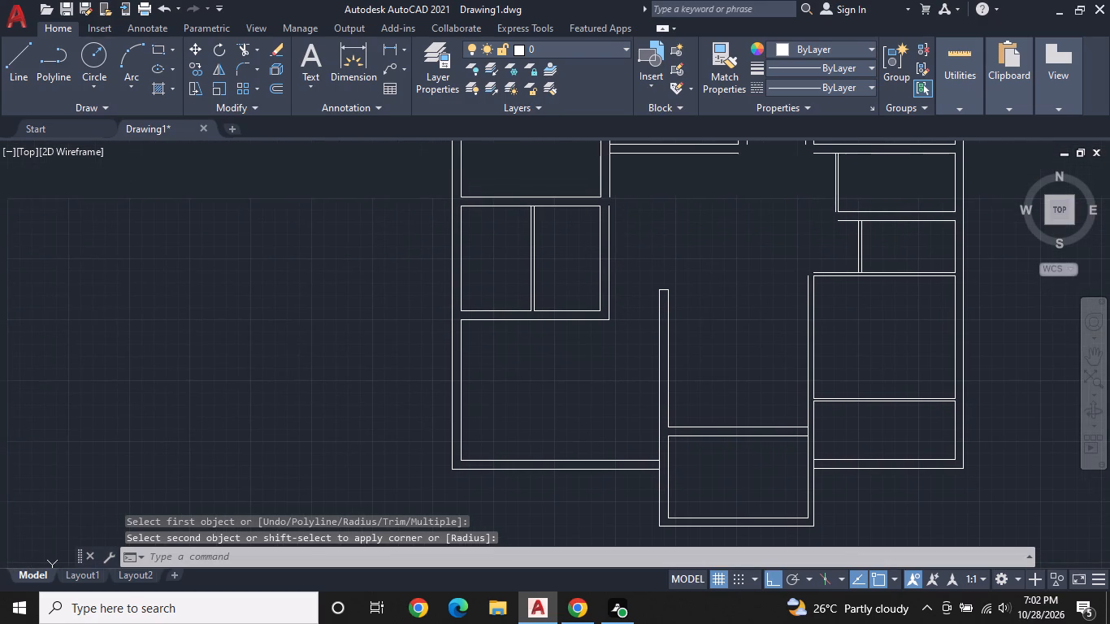
middle_drag(621, 189, 635, 231)
scroll(680, 163, down, 1)
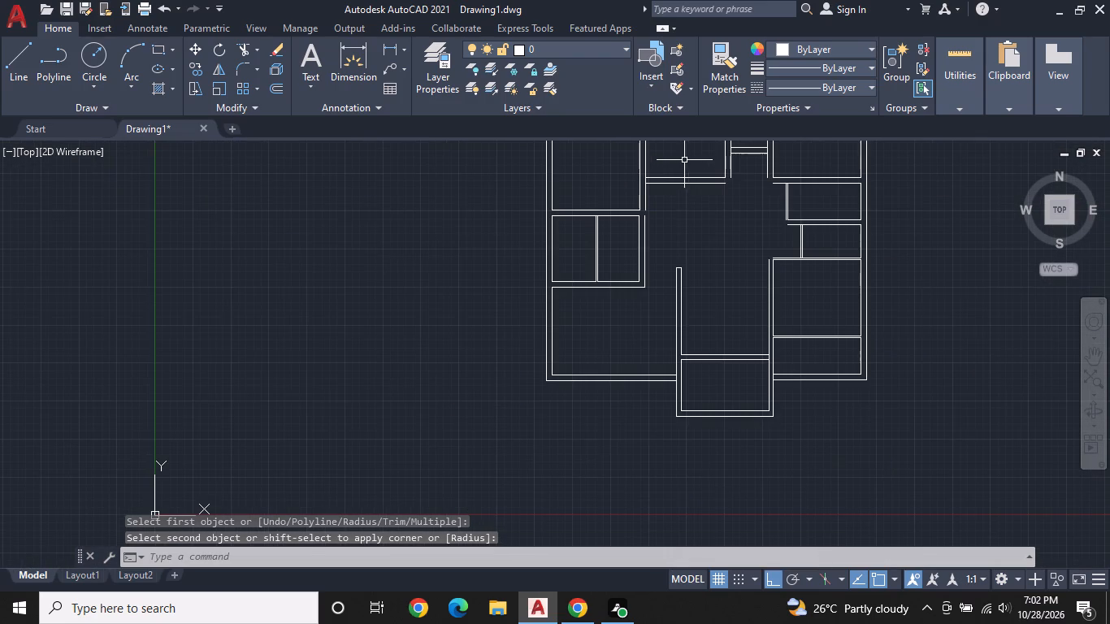
scroll(739, 216, up, 2)
middle_drag(760, 223, 713, 227)
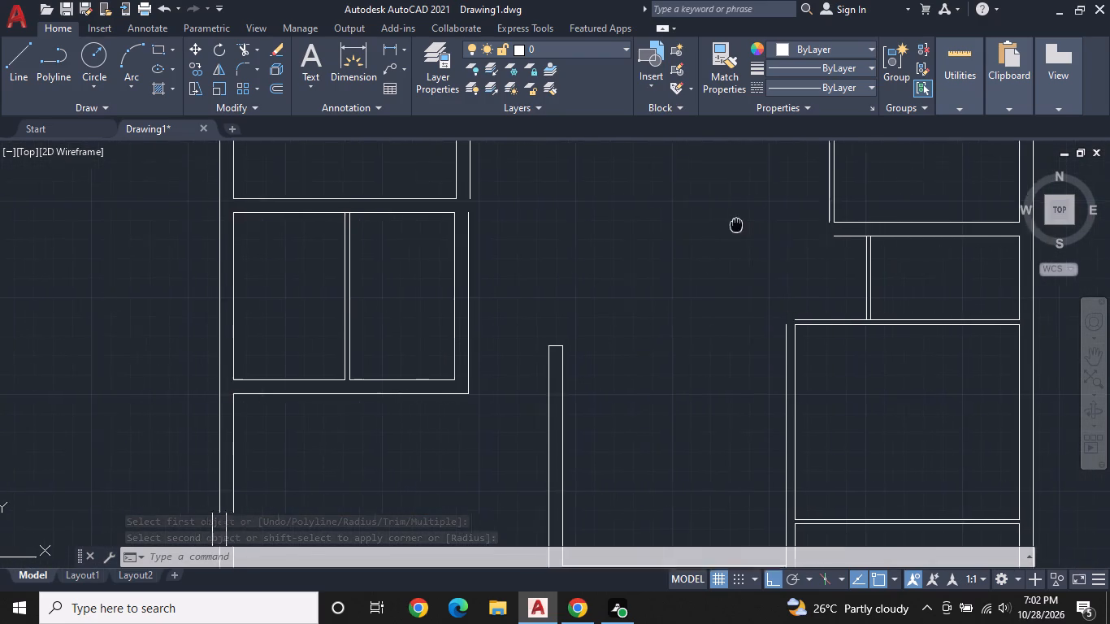
middle_drag(713, 227, 593, 228)
key(space)
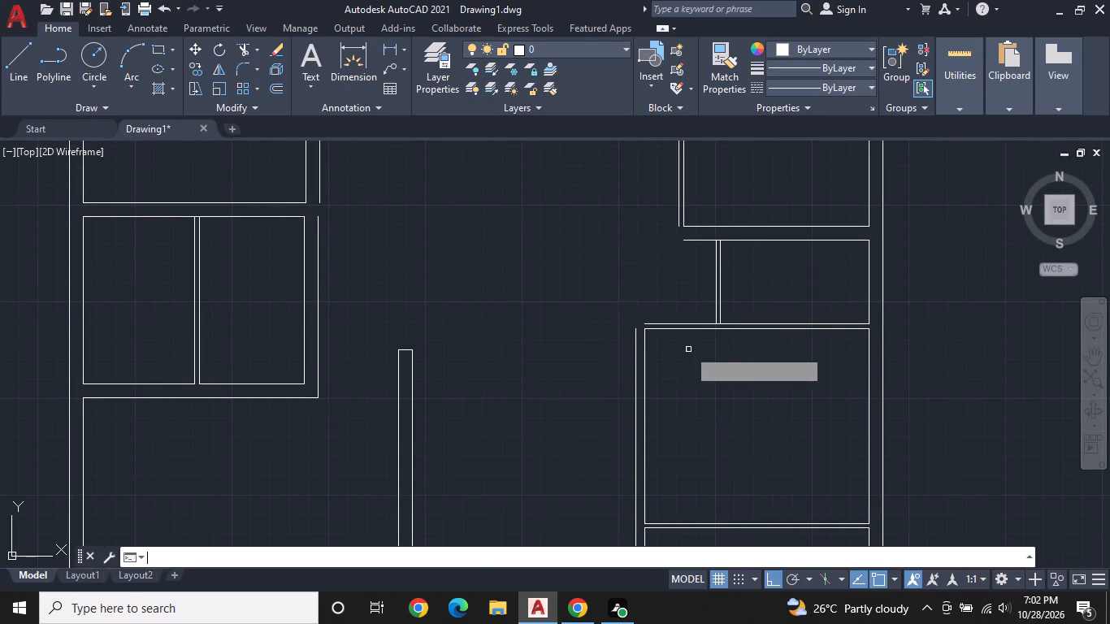
click(653, 324)
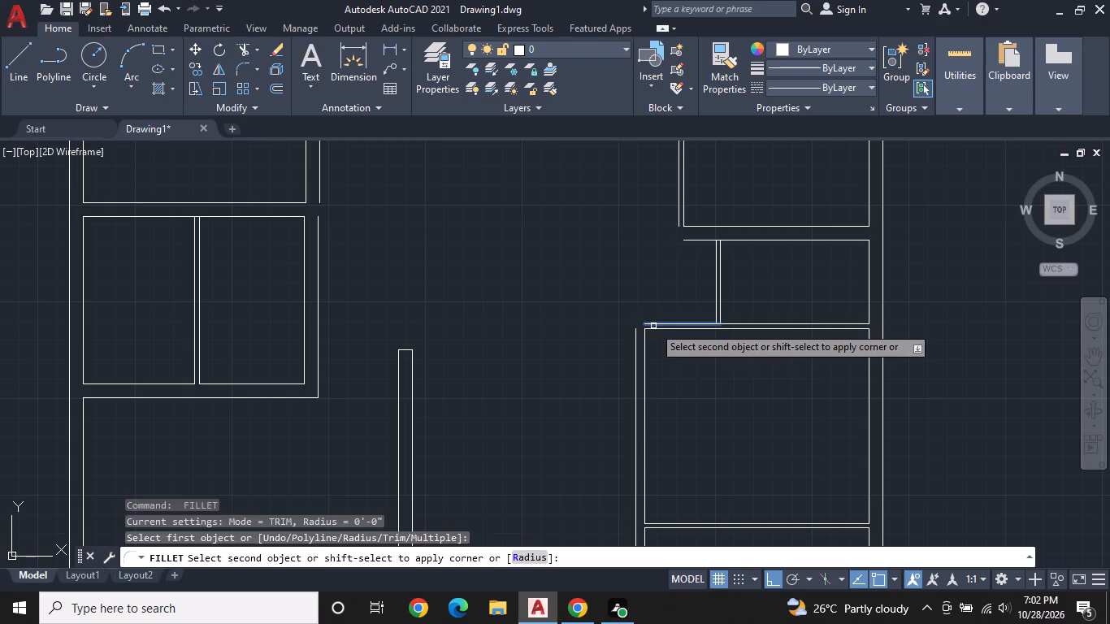
click(636, 337)
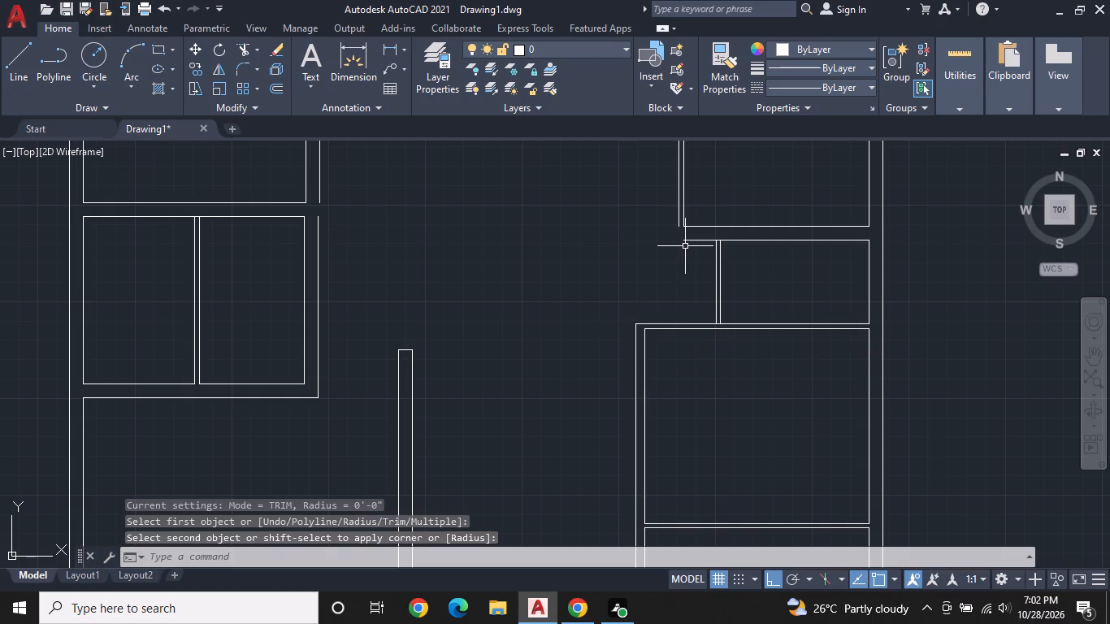
Draw a 9" vertical wall end aligned with the upper-right room's inner left line, continuing about 1'-10" horizontally to the thin wall's bottom corner.
scroll(679, 206, down, 1)
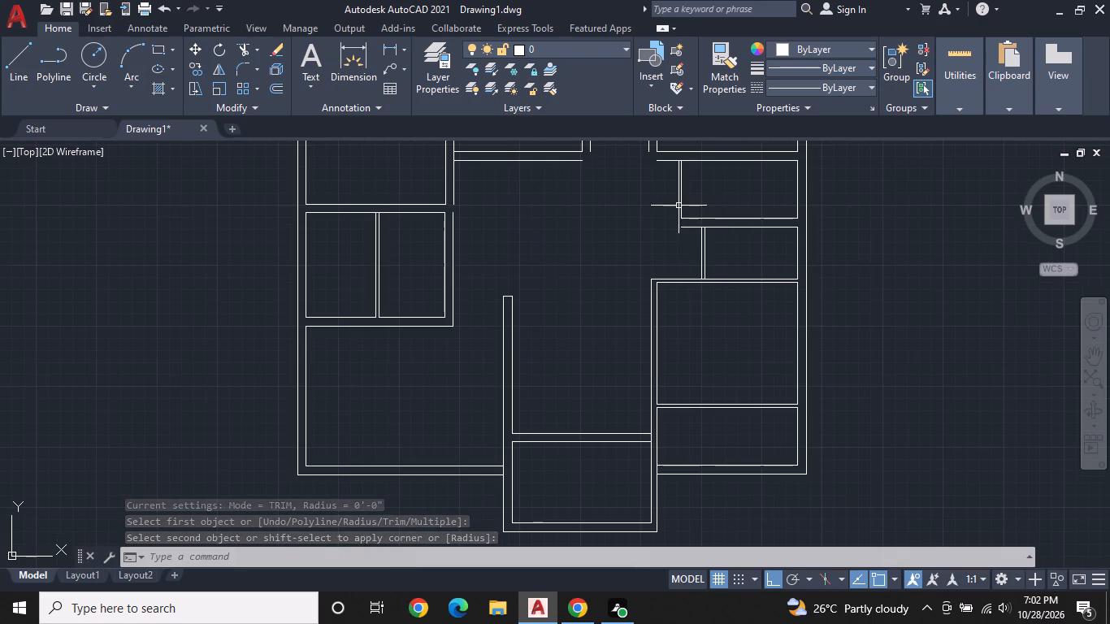
middle_drag(677, 197, 682, 228)
scroll(682, 228, up, 1)
key(Escape)
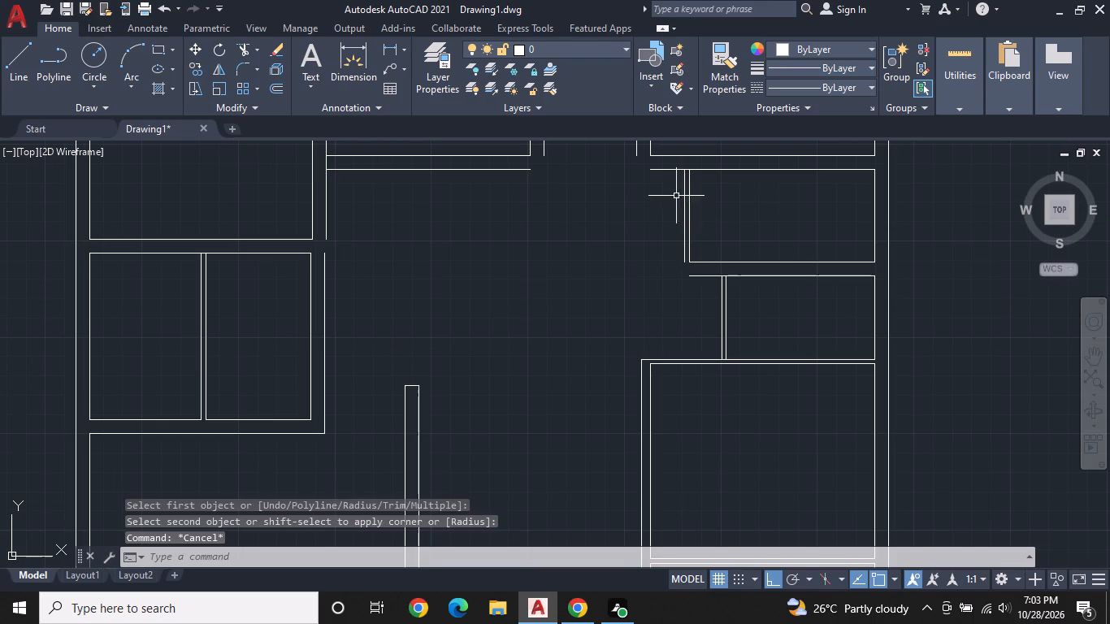
text(L)
key(space)
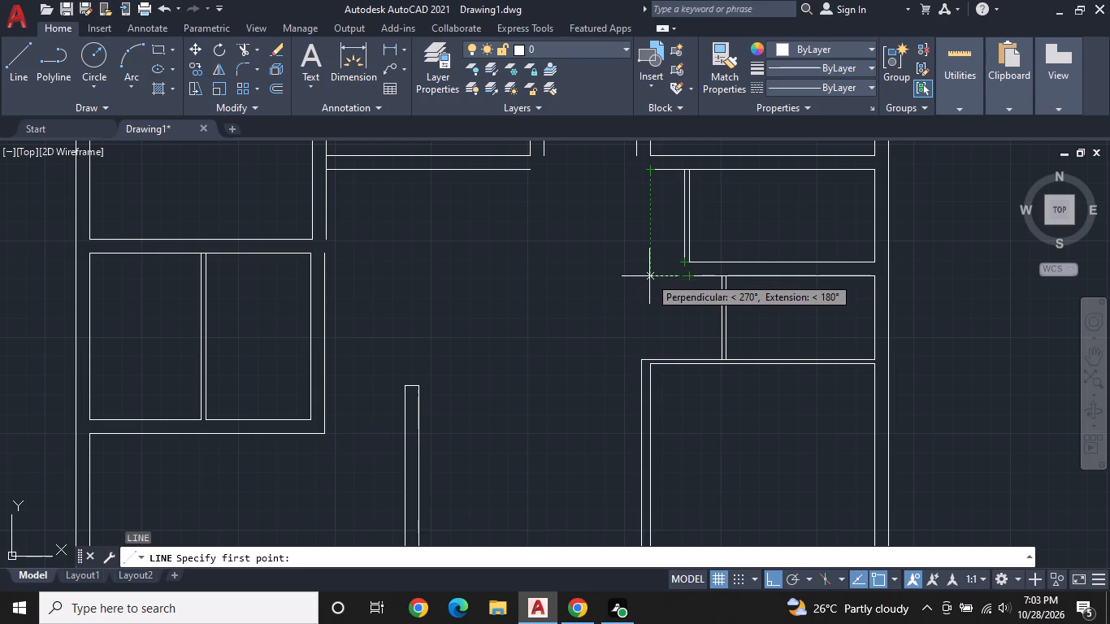
click(649, 276)
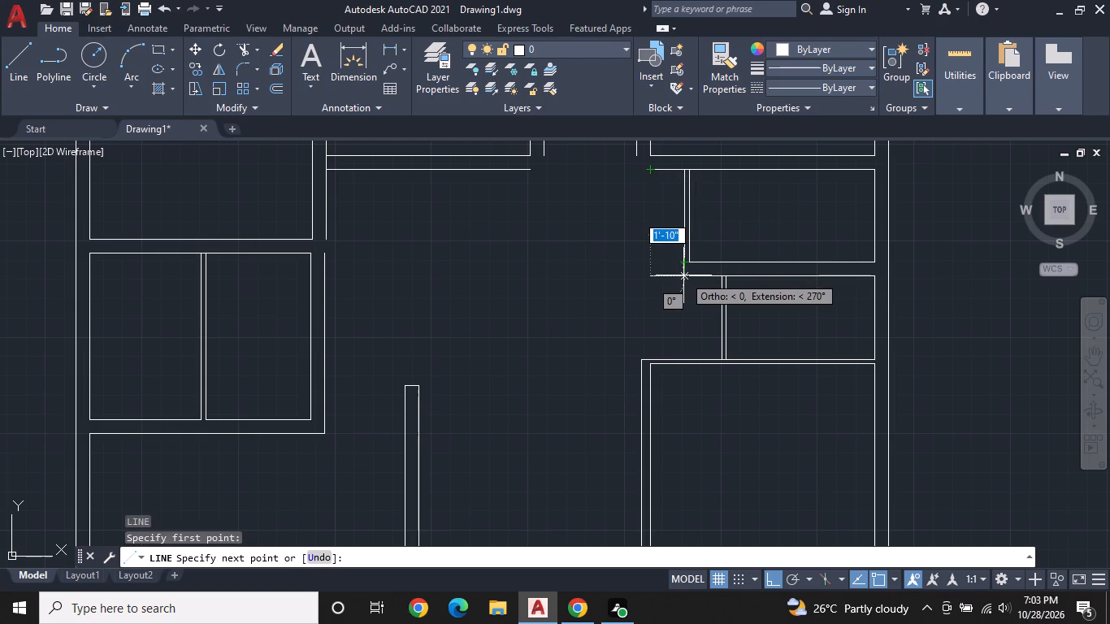
scroll(683, 275, up, 1)
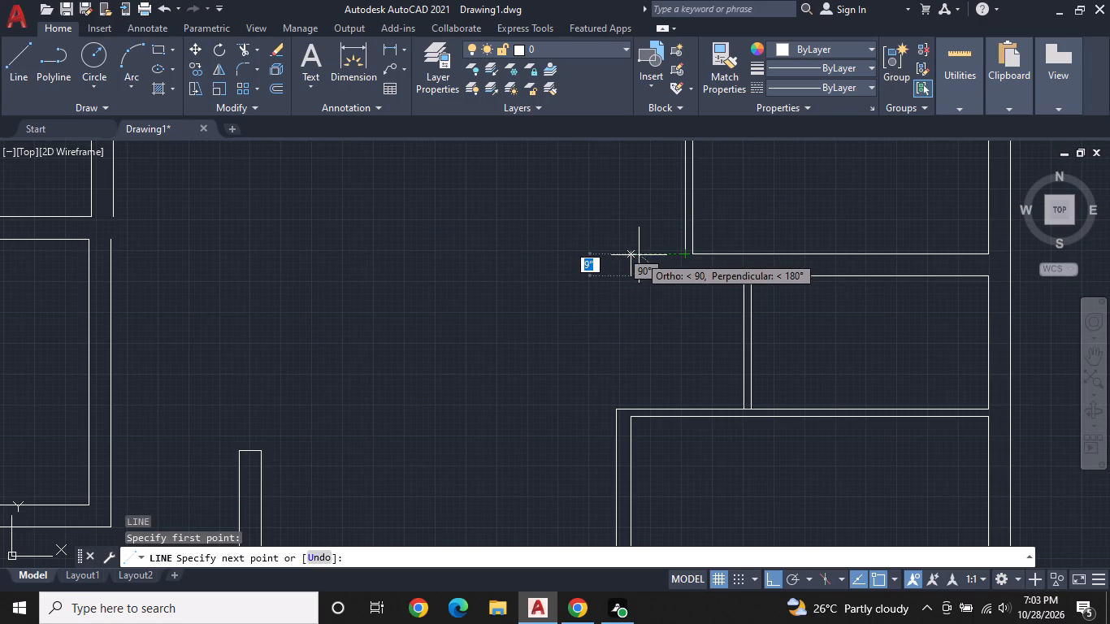
click(632, 254)
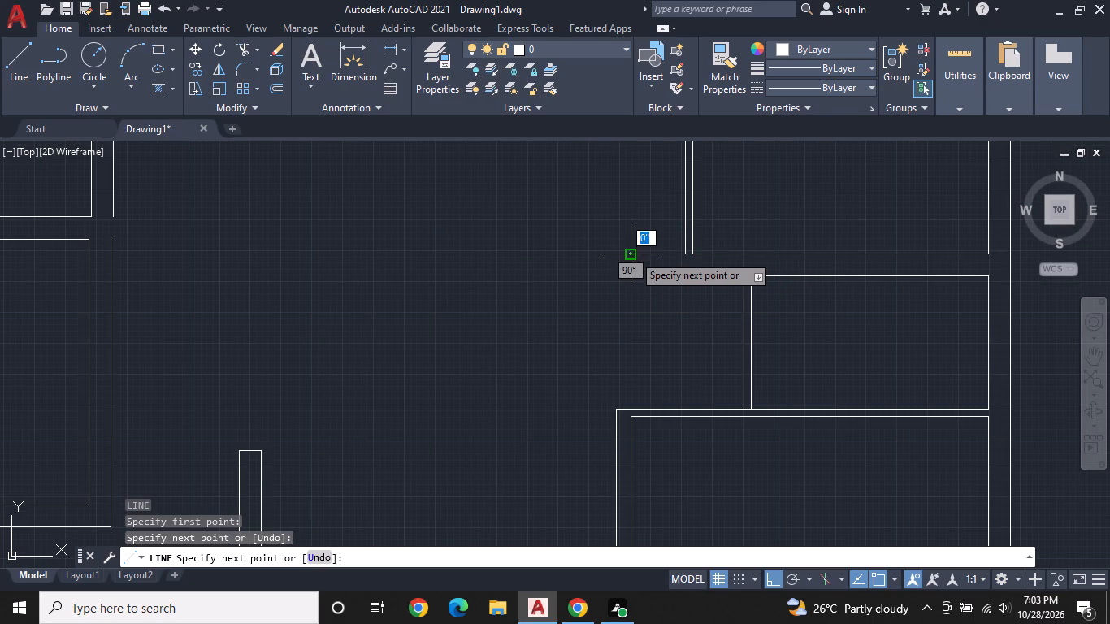
click(683, 254)
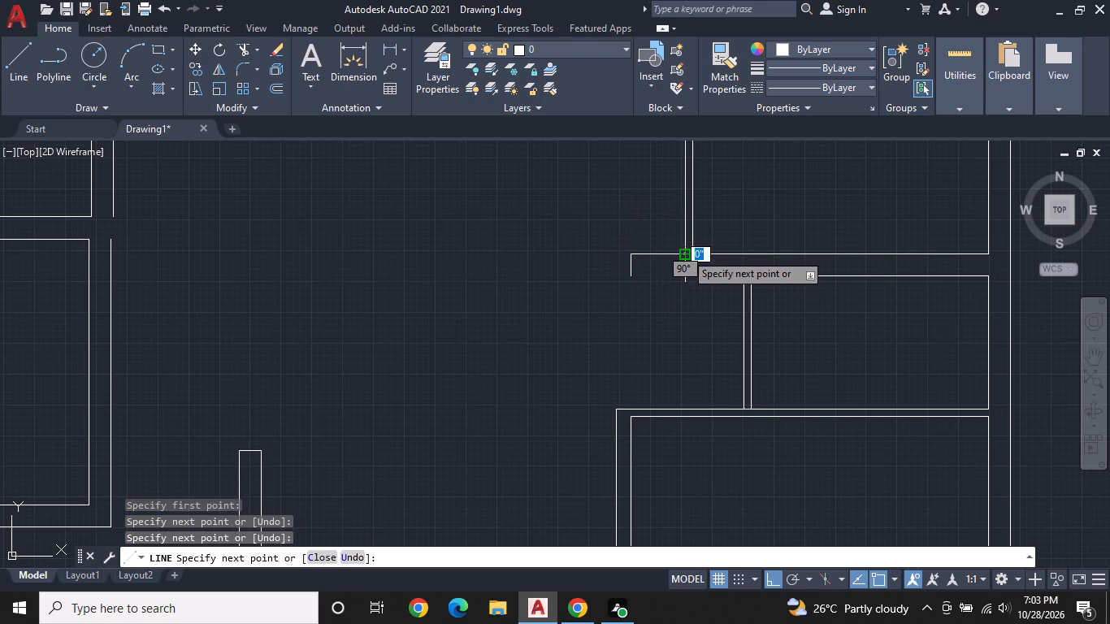
key(Escape)
Extend the lower line of that 9" wall in the right-hand stack to the new vertical end line.
scroll(692, 256, down, 1)
key(e)
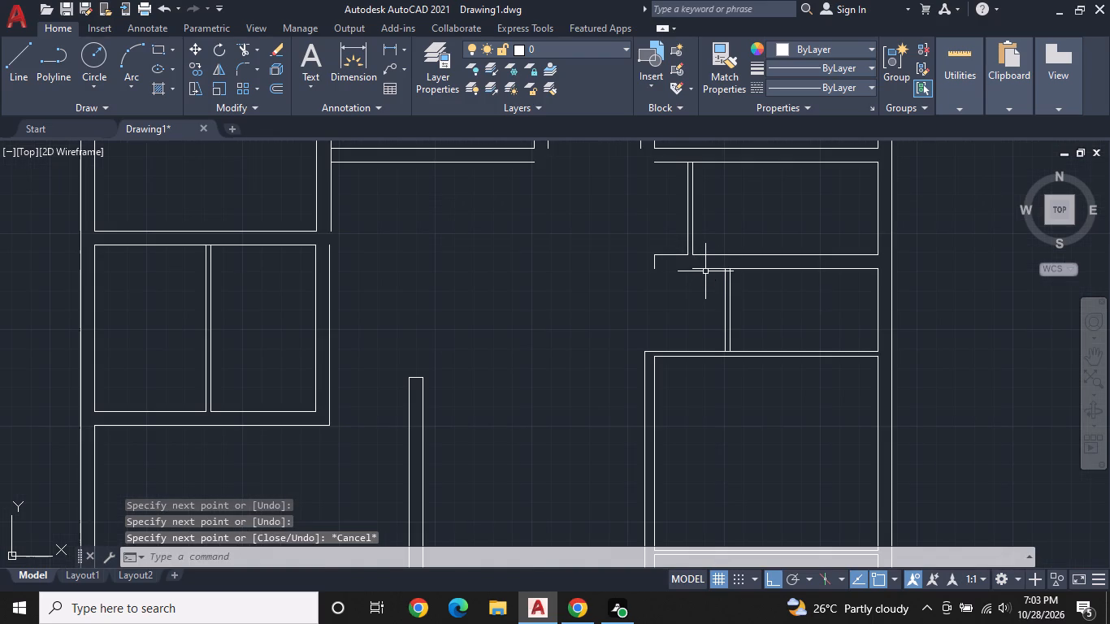
key(x)
key(space)
click(702, 269)
middle_drag(699, 226, 728, 288)
scroll(703, 249, up, 1)
key(Escape)
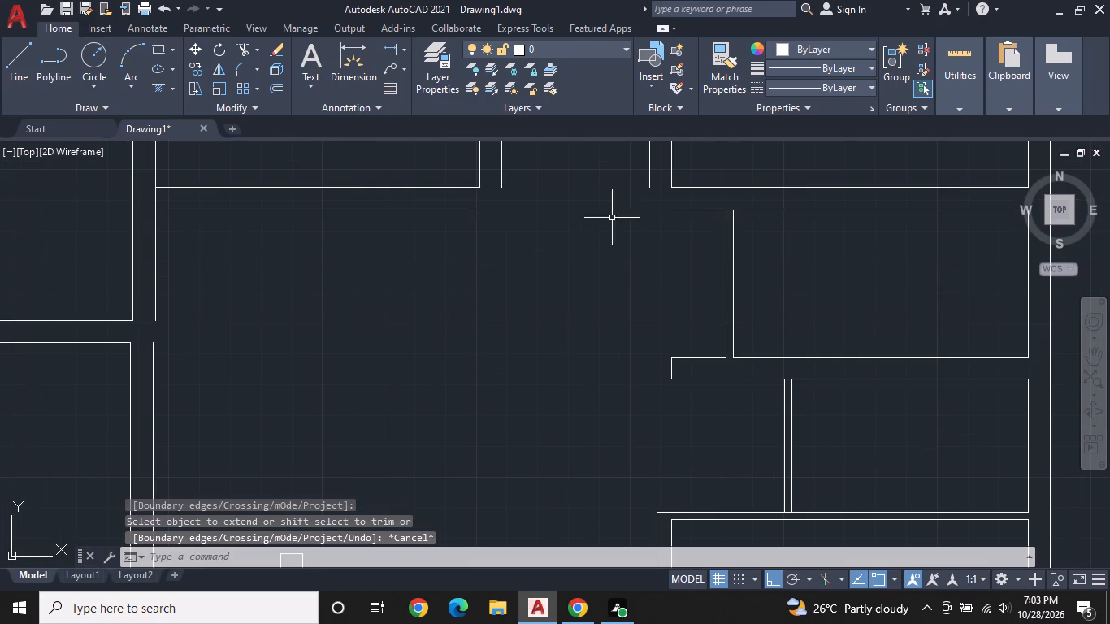
Fillet the upper-right room's left offset line with the offset line below that room at radius 0.
click(238, 66)
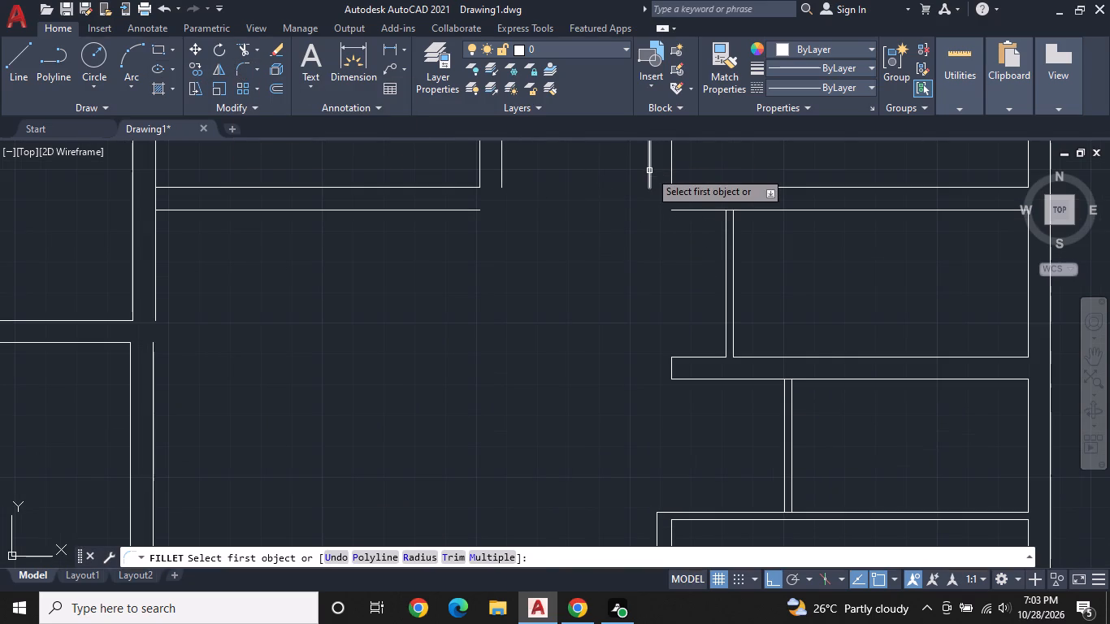
click(649, 171)
click(683, 210)
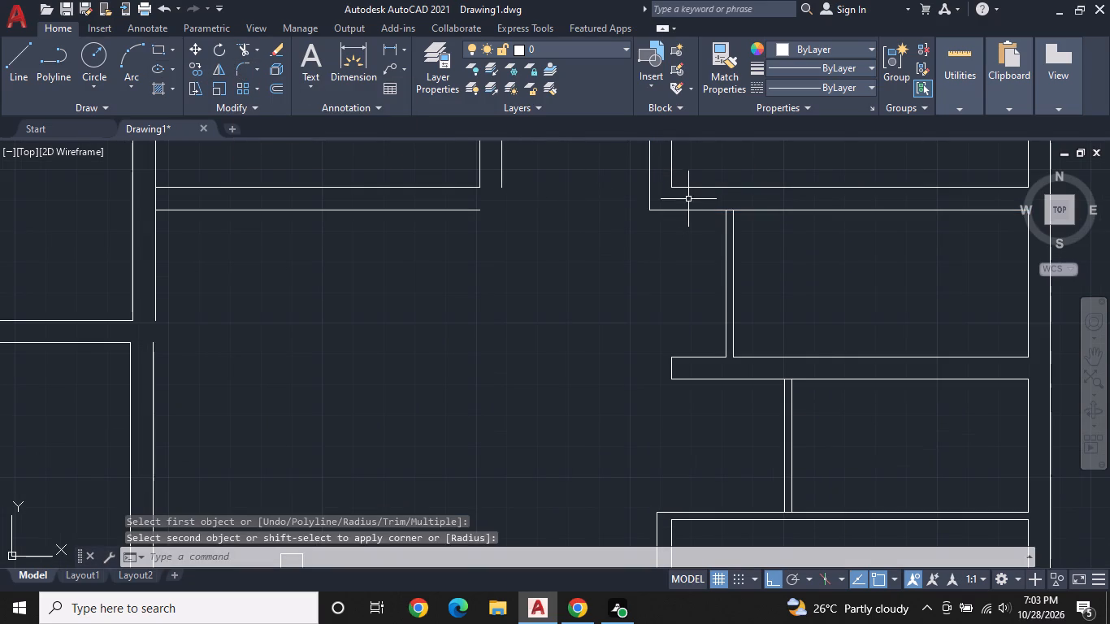
key(Escape)
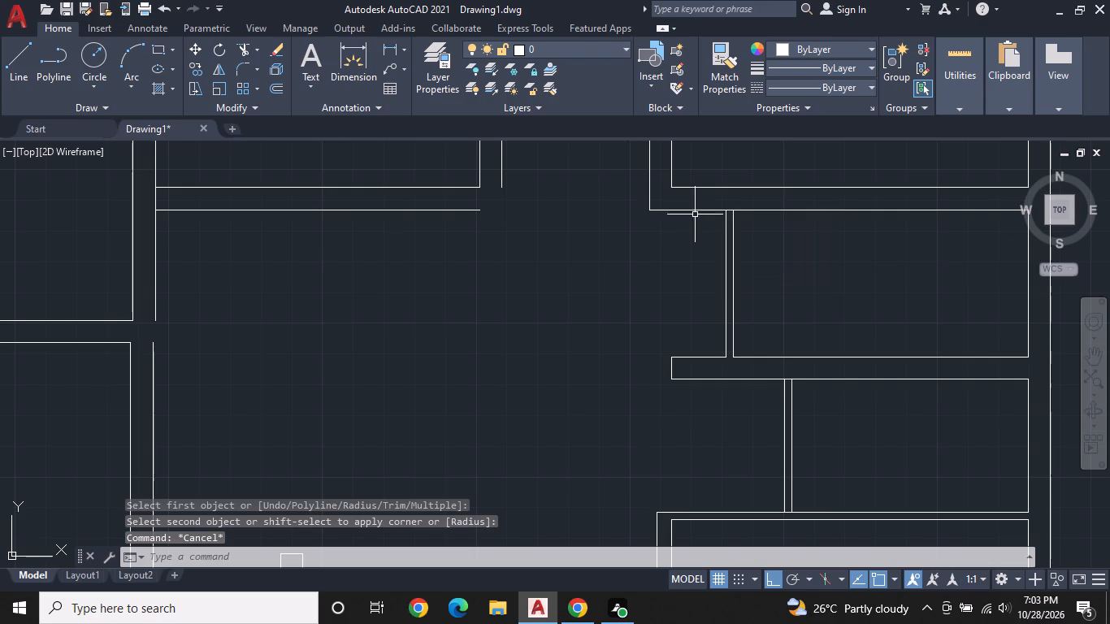
Draw a short horizontal line from directly below the new fillet corner to the lower-left corner of the 9" wall stub.
middle_drag(693, 252, 693, 270)
key(Escape)
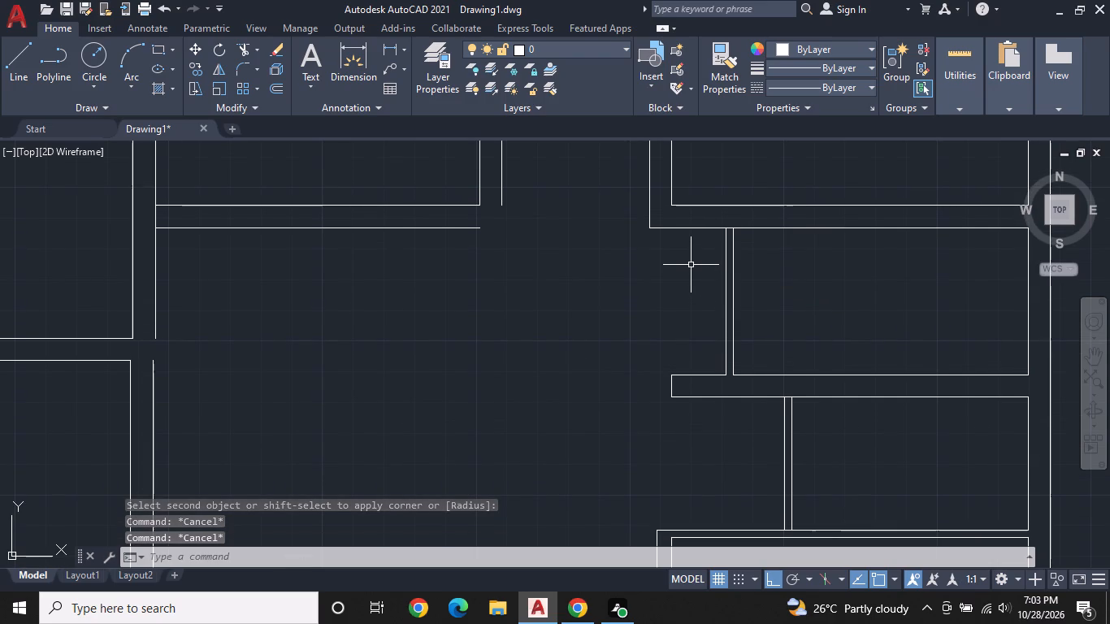
key(Escape)
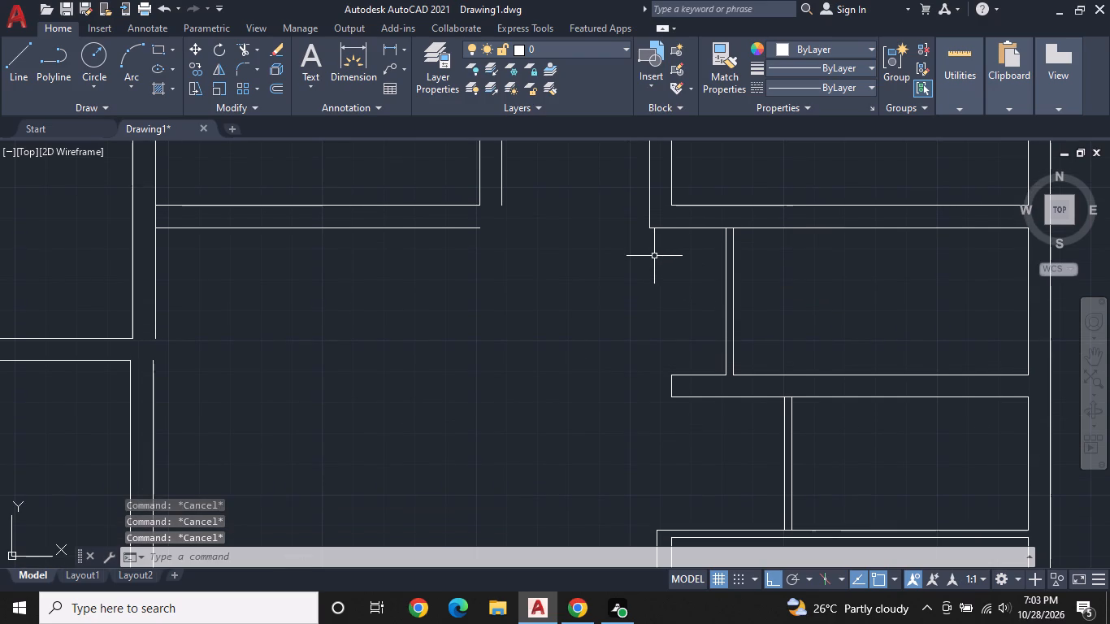
text(L)
key(space)
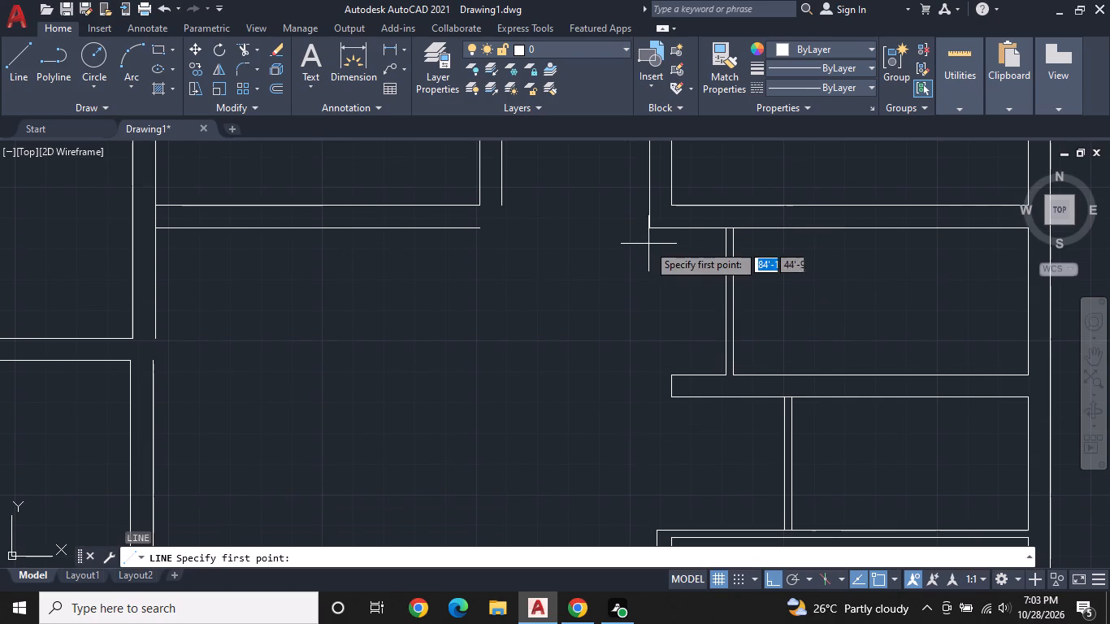
click(648, 396)
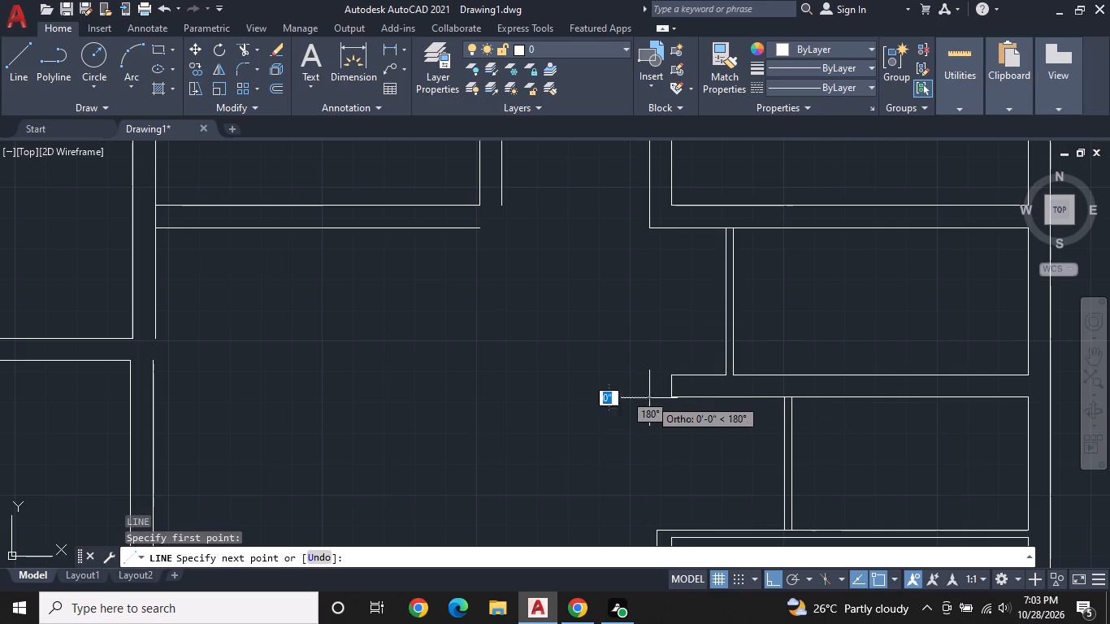
click(676, 393)
key(space)
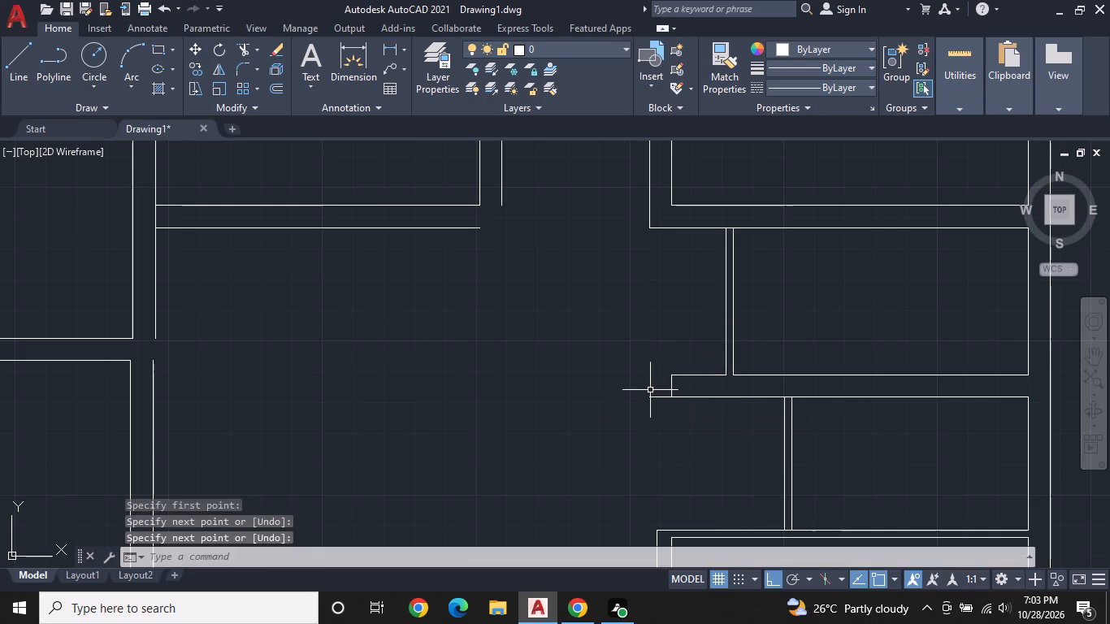
Draw a 9" vertical line up from the lower wall line's free end and a 9" horizontal line to the stub's upper-left corner.
key(space)
click(650, 393)
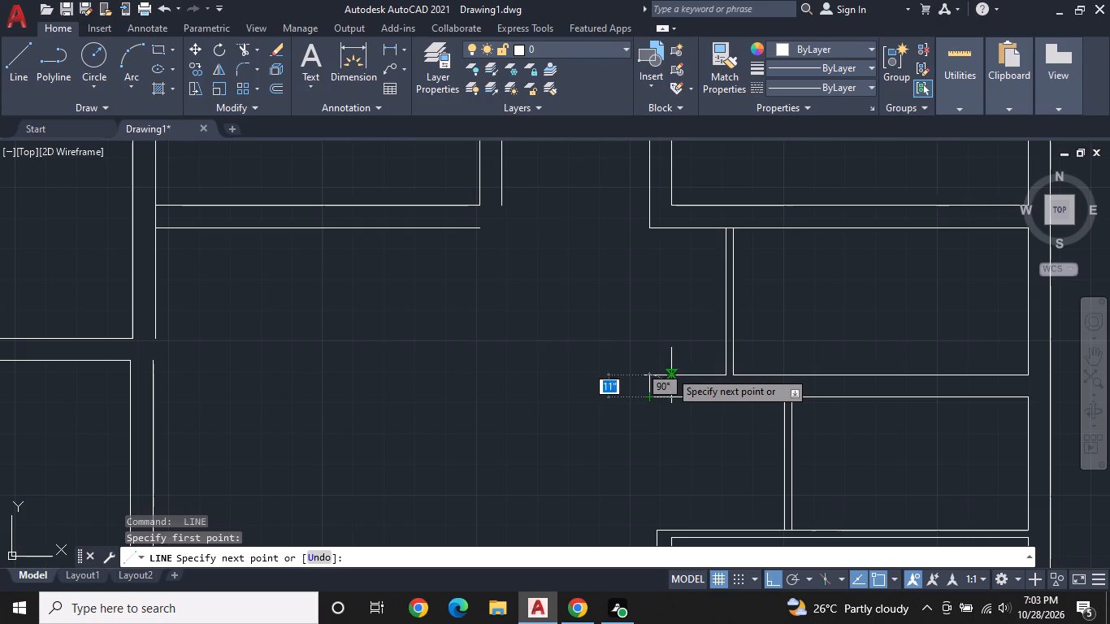
click(648, 376)
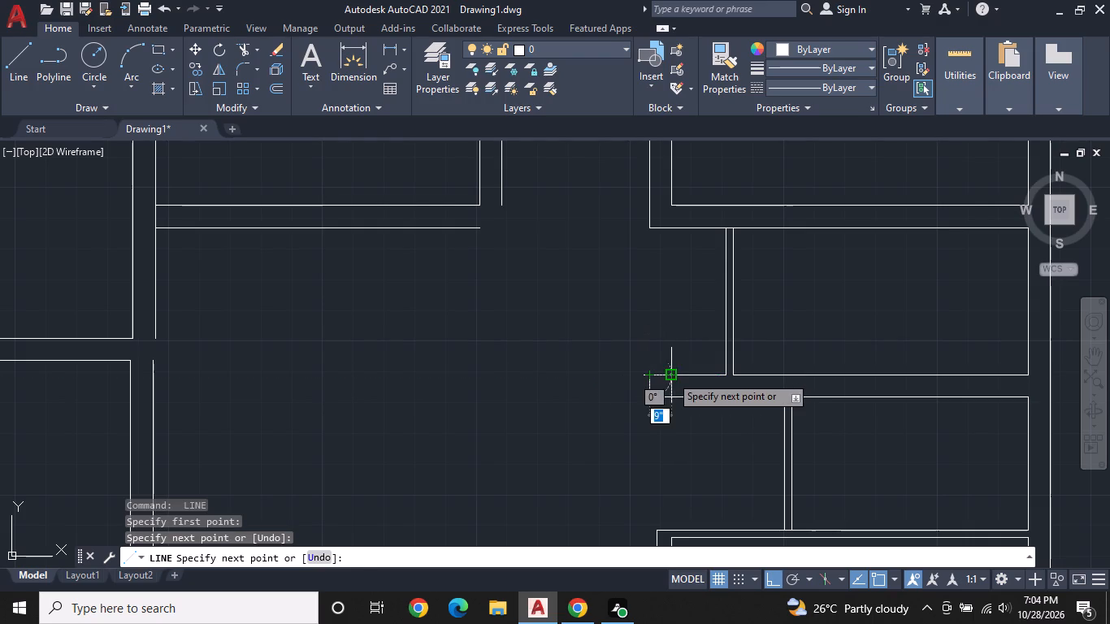
click(670, 375)
key(Escape)
Trim away the old vertical end line inside the lengthened 9" wall stub.
text(TR)
key(space)
click(673, 388)
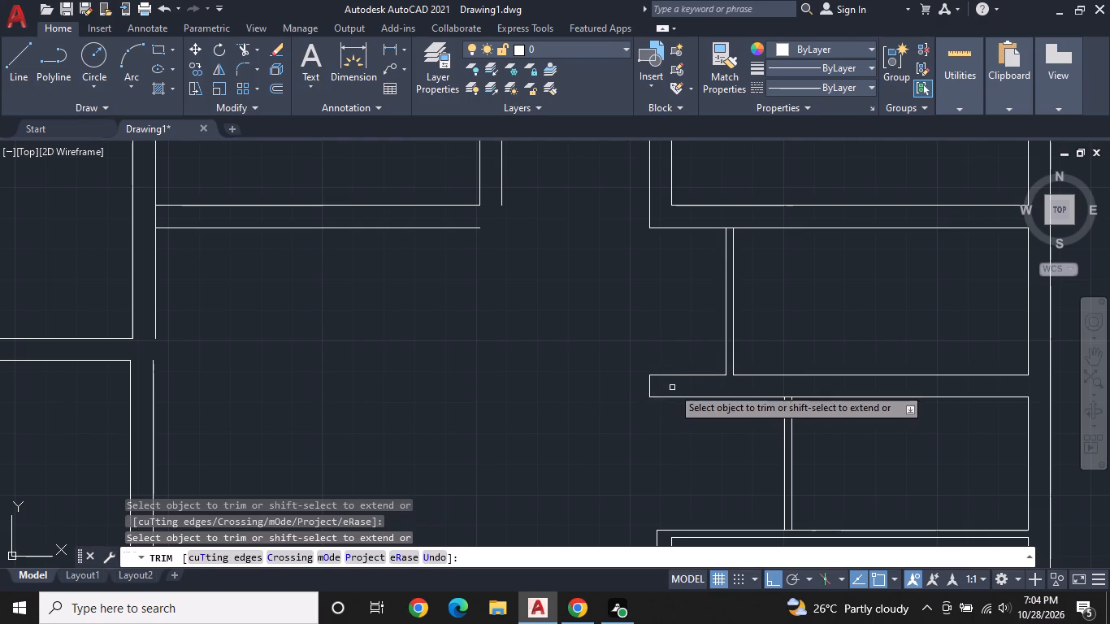
key(Escape)
Fillet the right offset line of the upper-middle room with the offset line below that room into a sharp corner.
scroll(764, 296, down, 1)
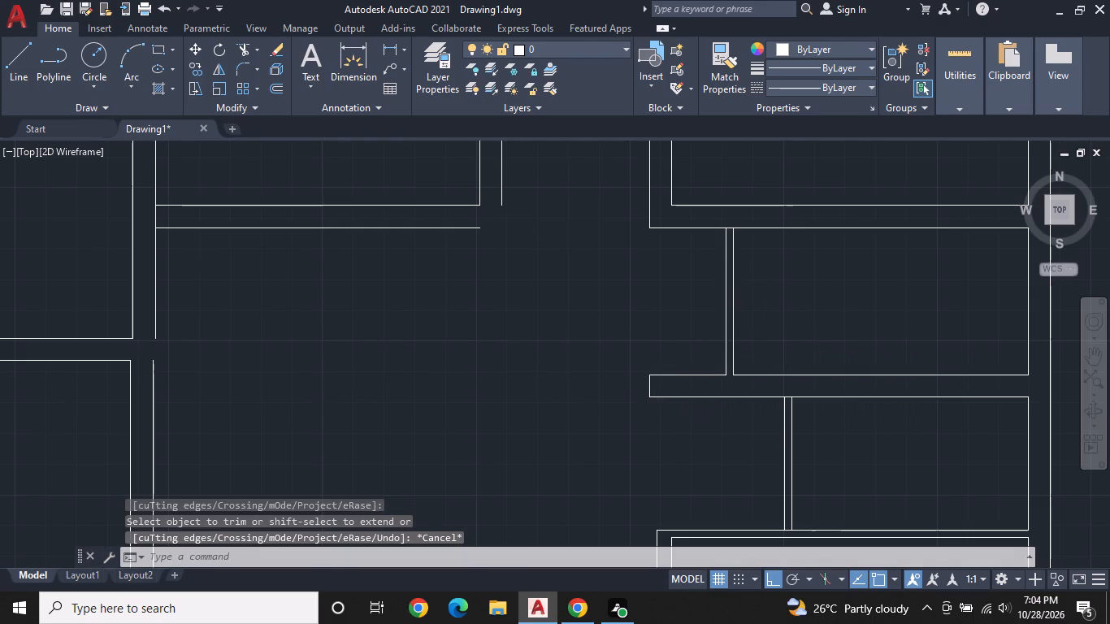
middle_drag(699, 223, 687, 274)
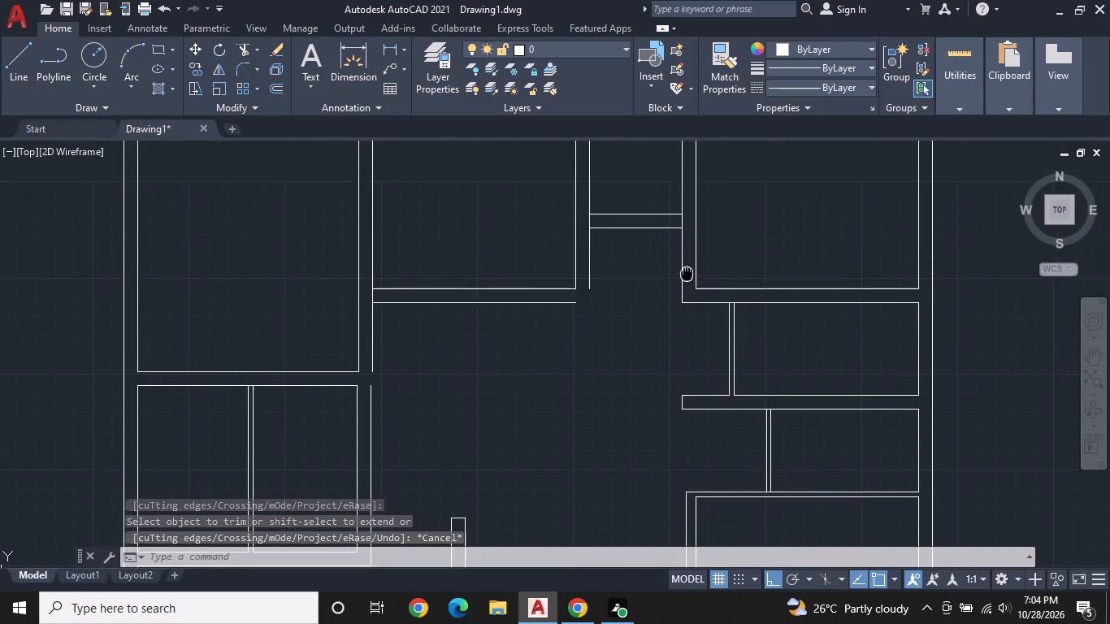
middle_drag(687, 274, 673, 278)
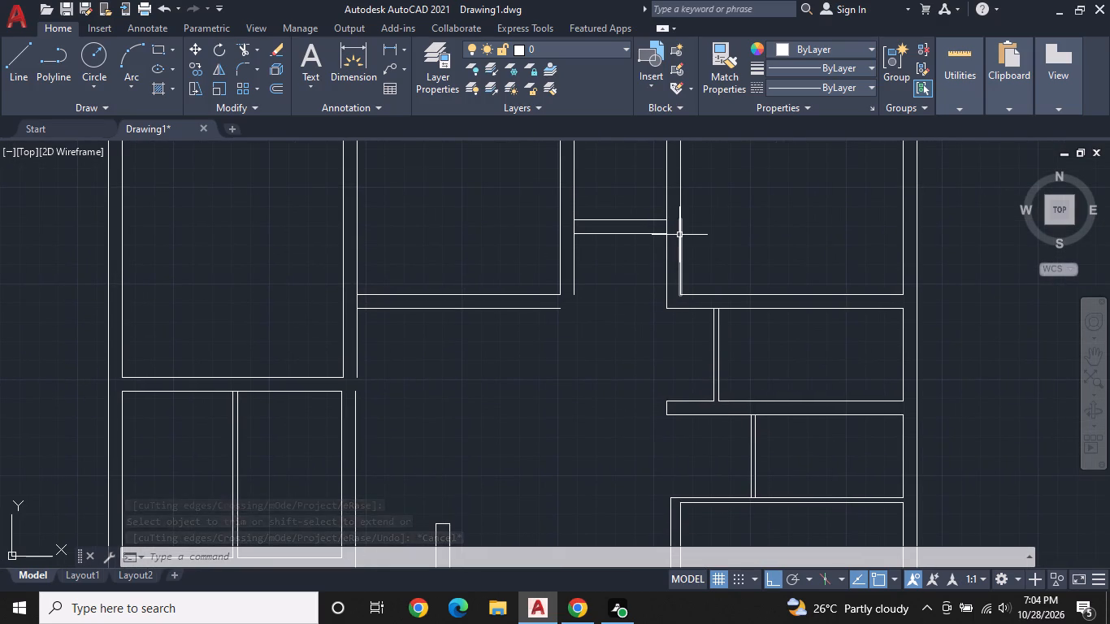
middle_drag(679, 235, 688, 213)
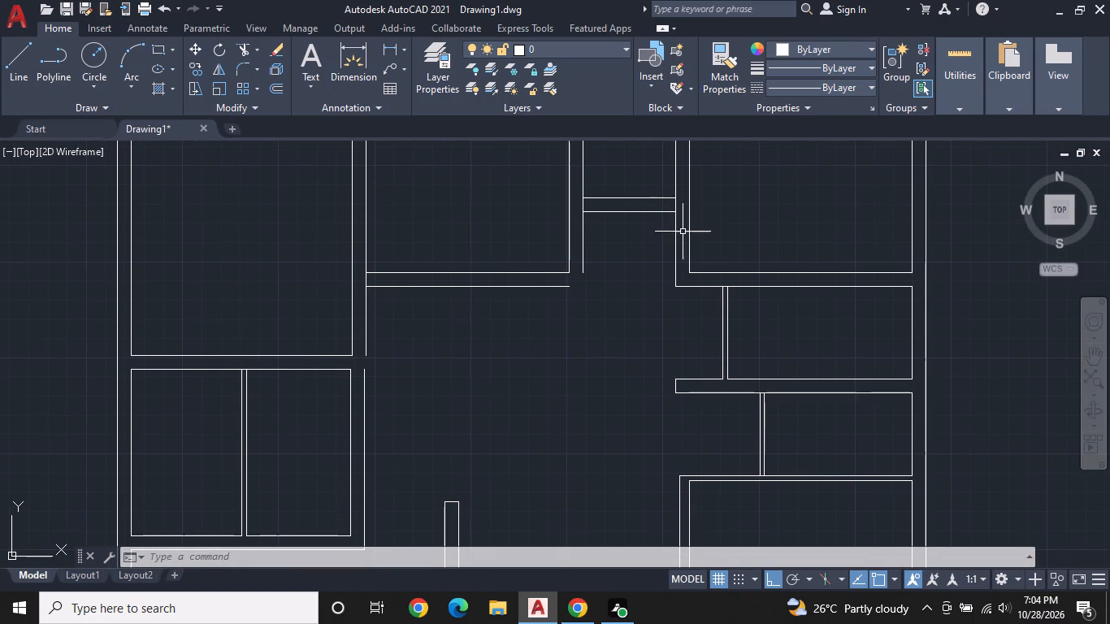
middle_drag(654, 256, 655, 245)
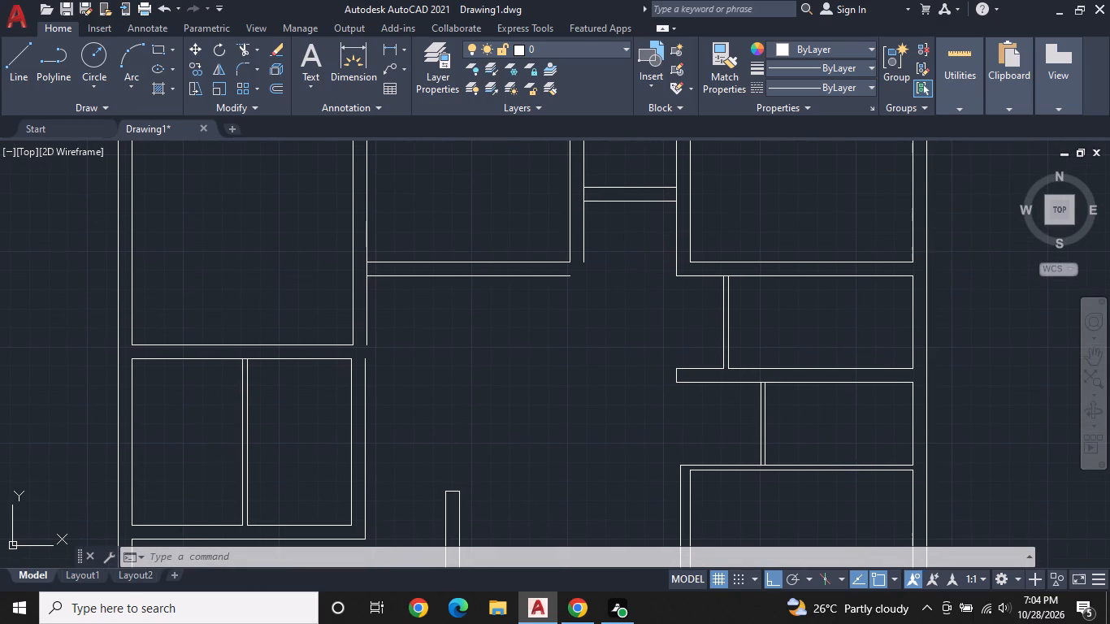
key(Escape)
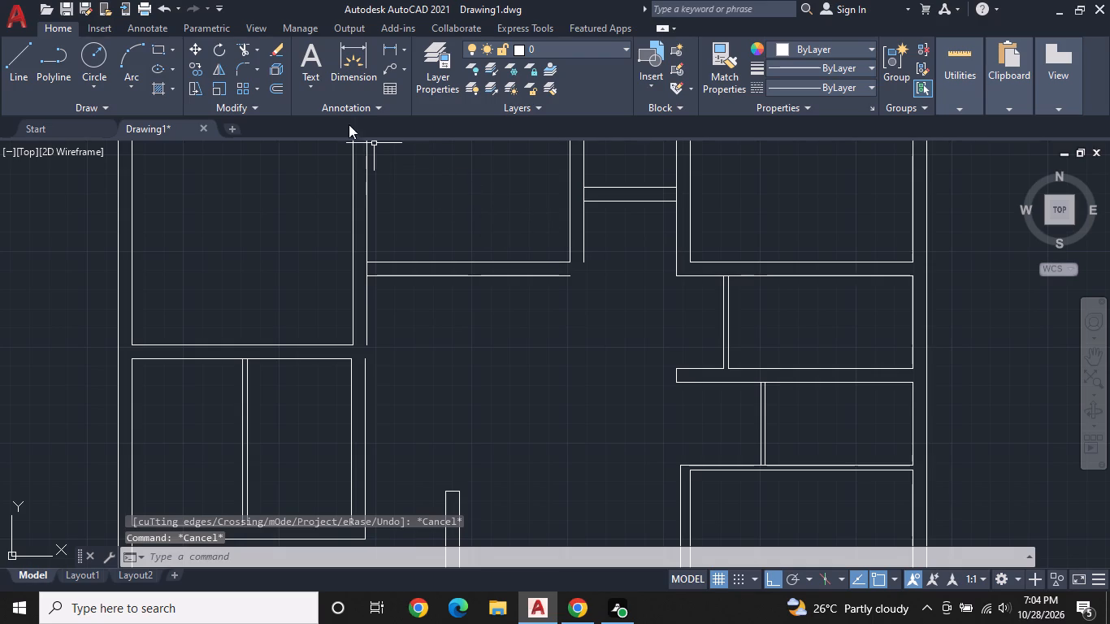
click(239, 63)
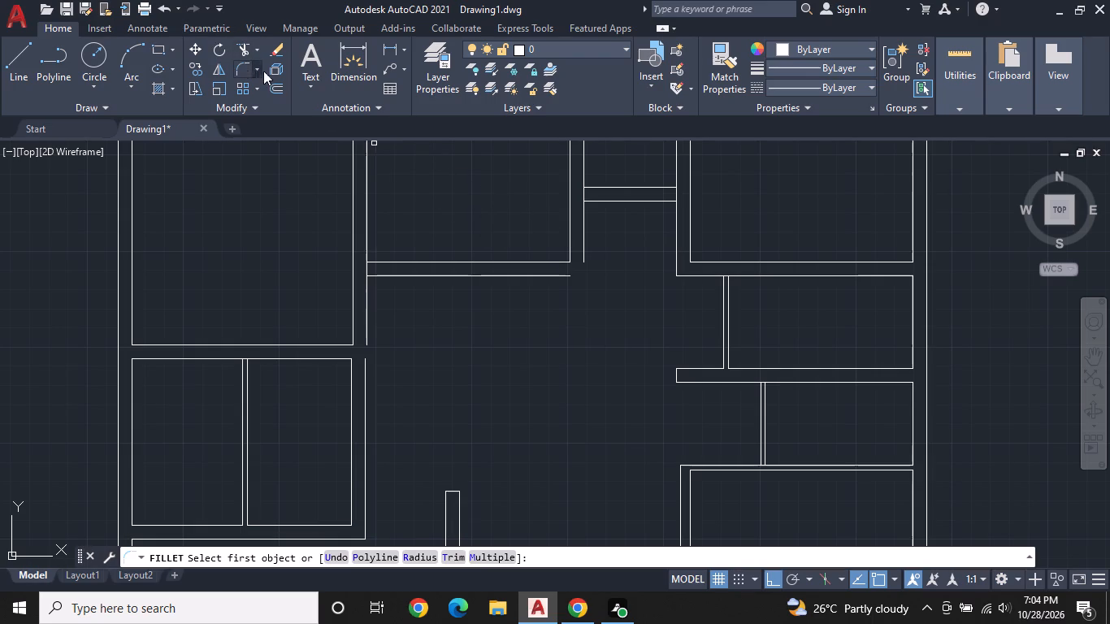
click(583, 236)
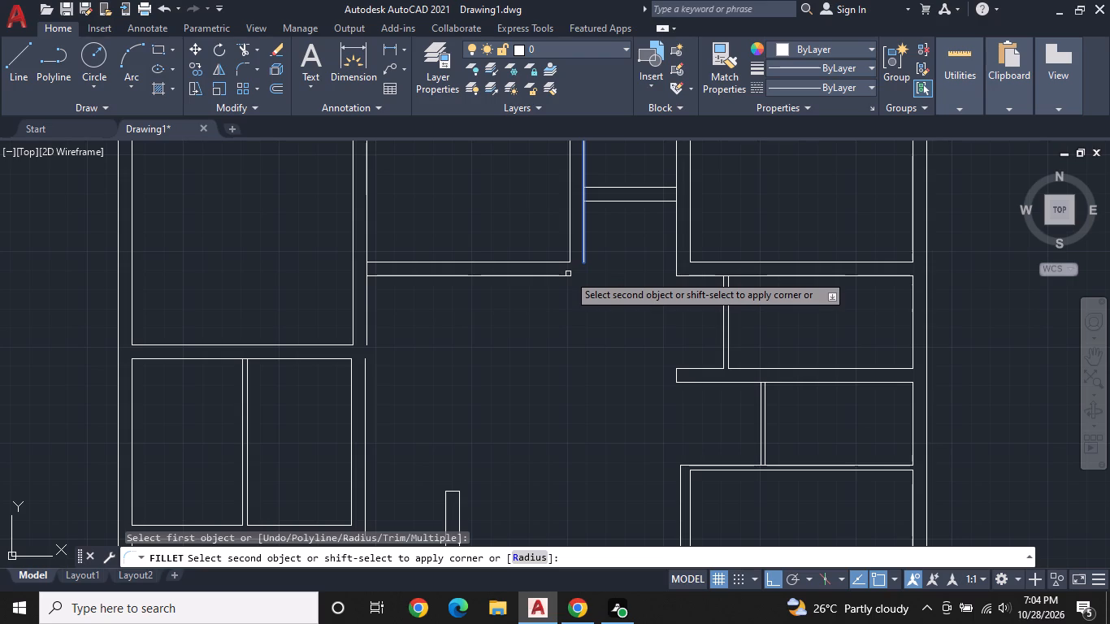
click(568, 274)
click(568, 277)
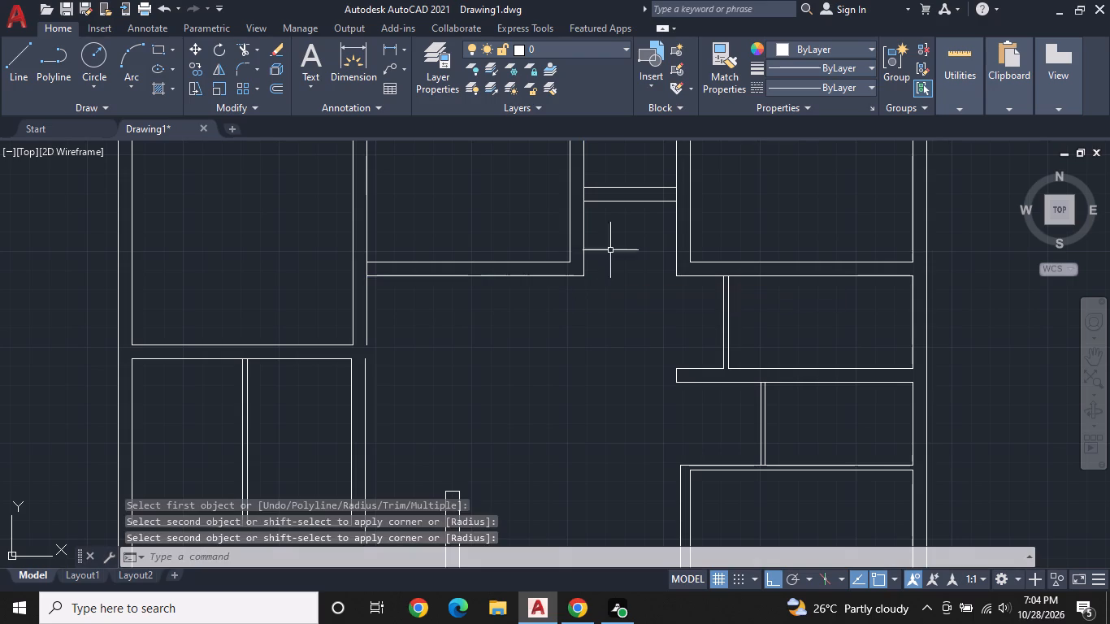
key(Escape)
key(Escape)
key(Escape)
key(Escape)
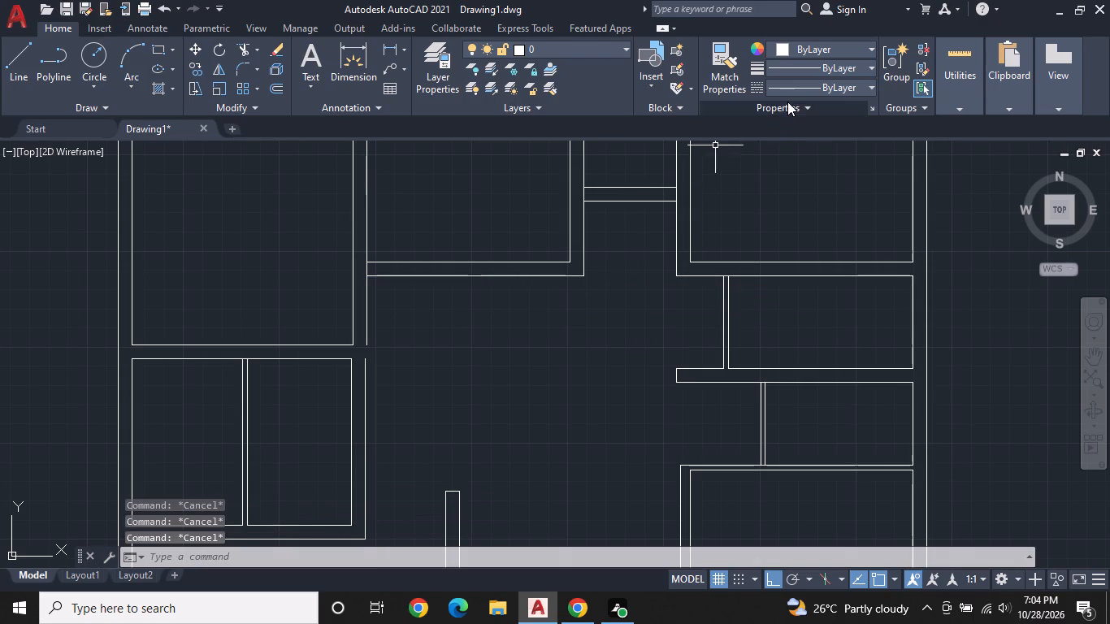
key(Escape)
Extend the top line of the two small left-hand rooms to the outer vertical line of their right wall.
scroll(787, 101, down, 2)
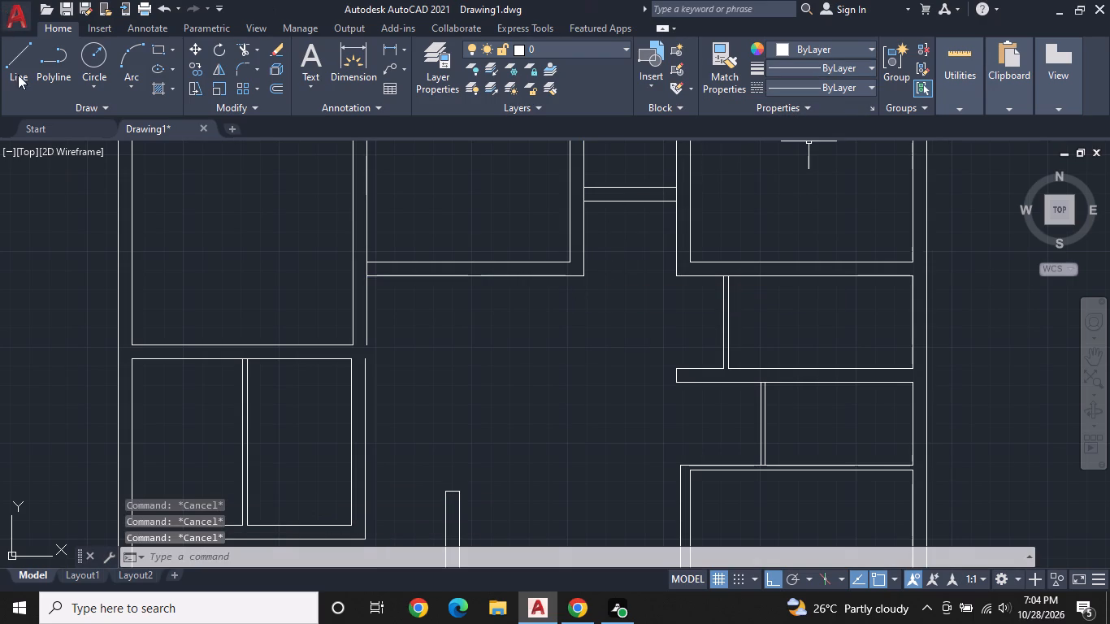
scroll(552, 353, down, 1)
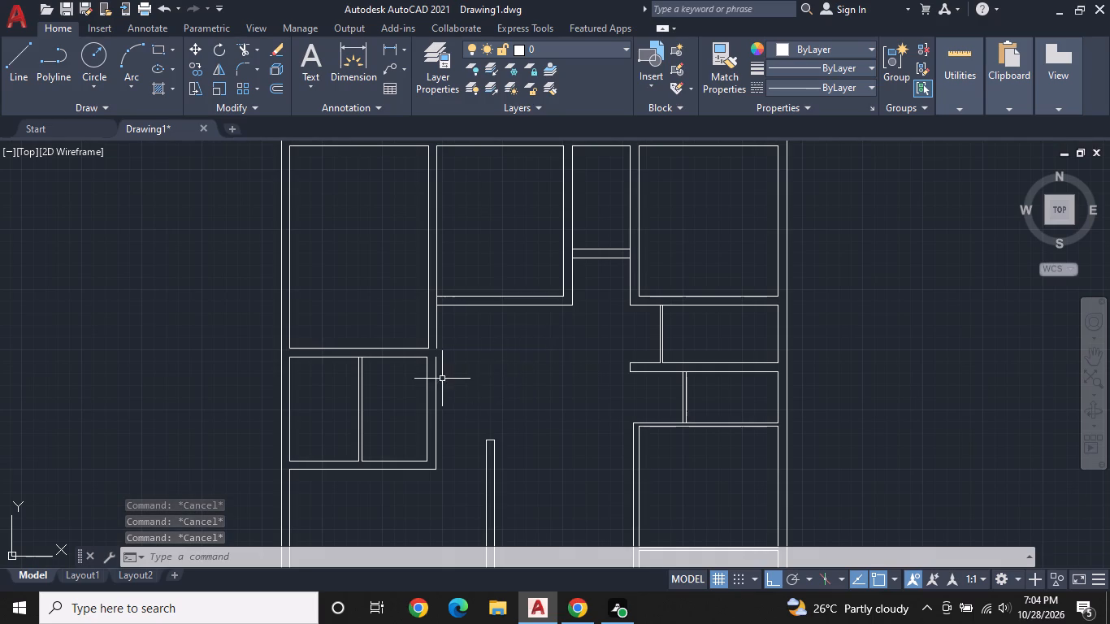
middle_drag(440, 376, 459, 349)
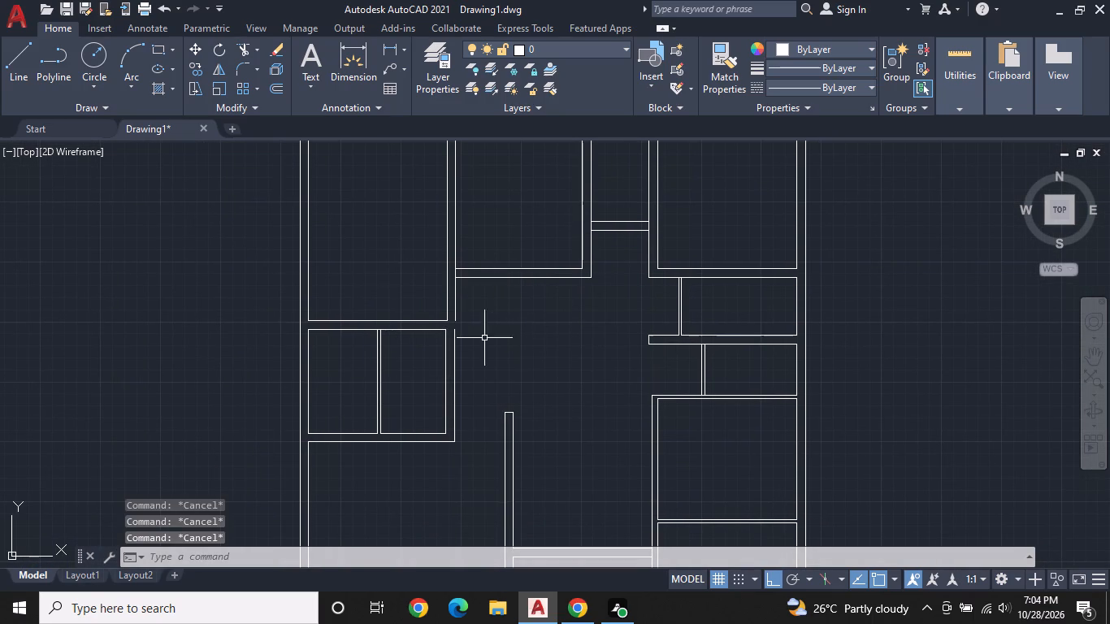
scroll(446, 337, up, 1)
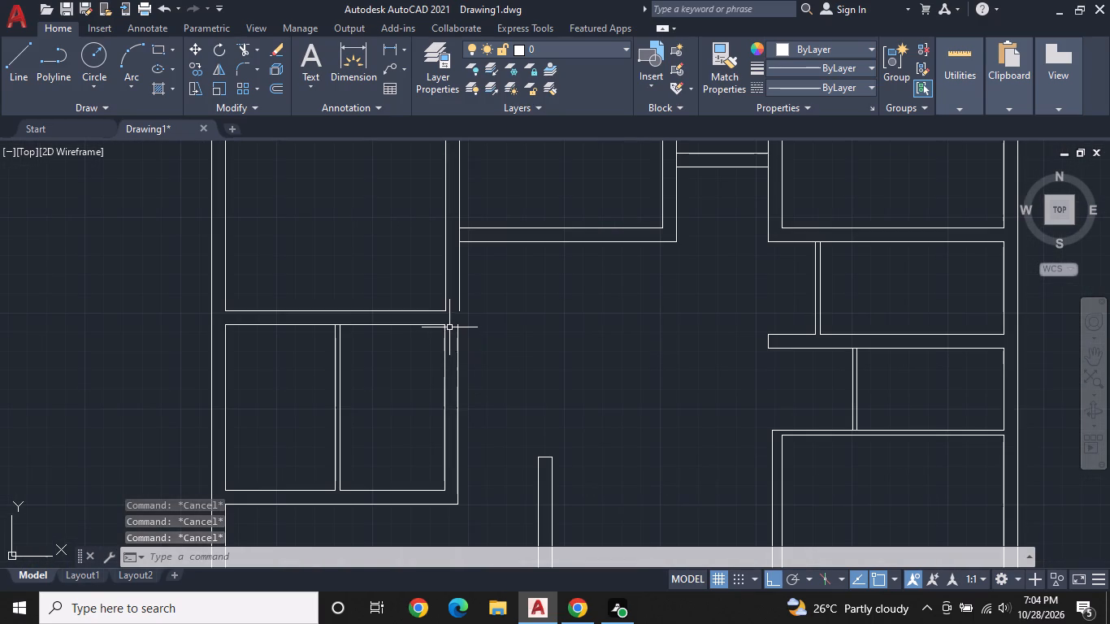
text(EX)
key(space)
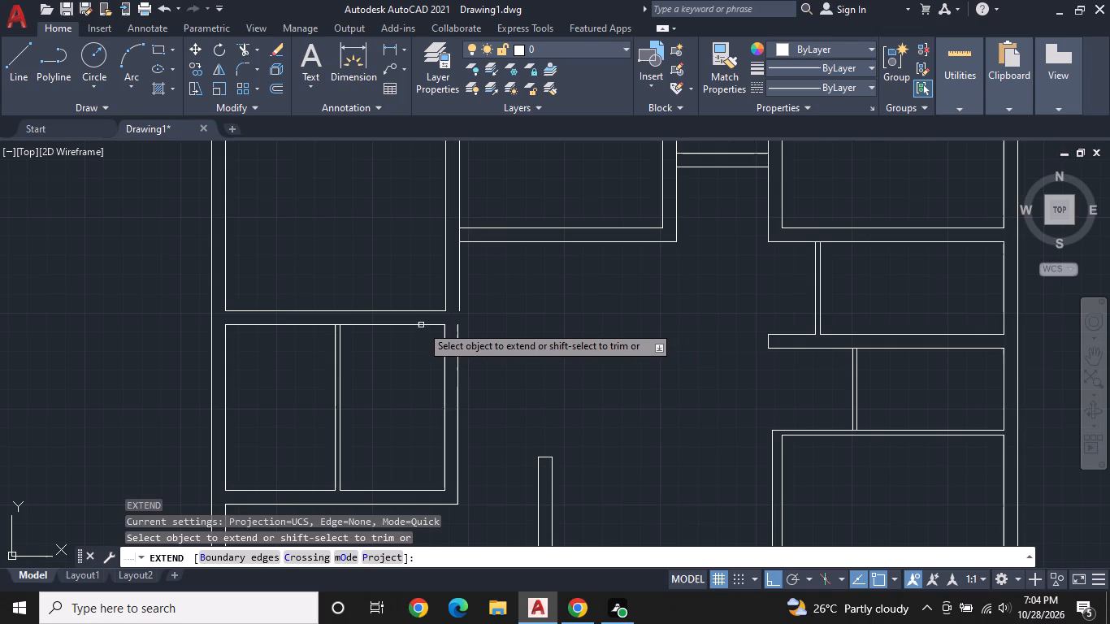
click(421, 325)
key(Escape)
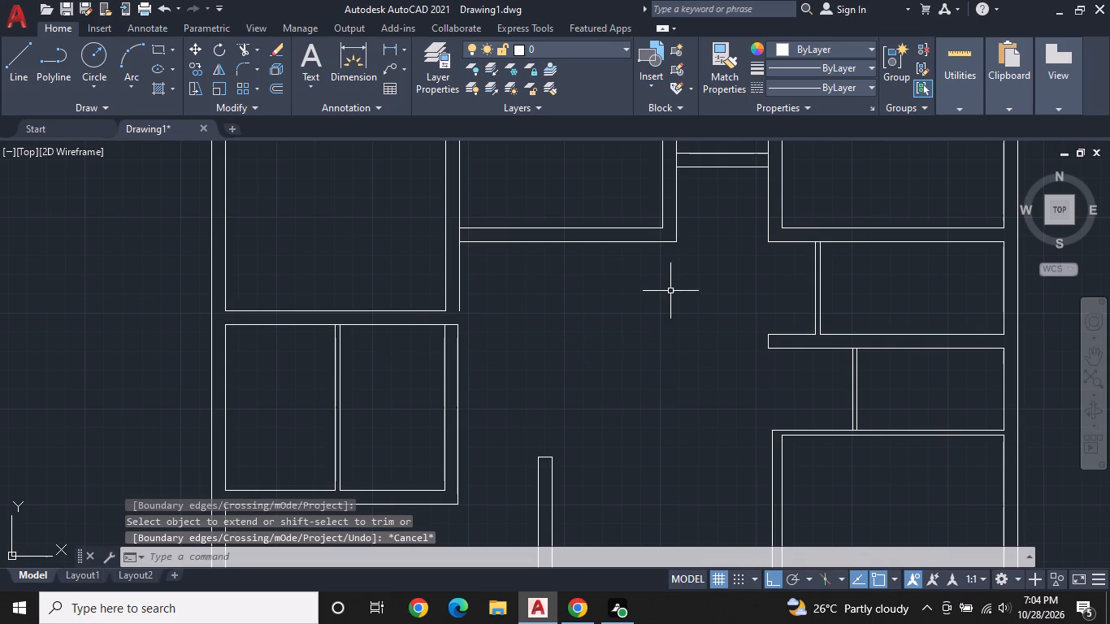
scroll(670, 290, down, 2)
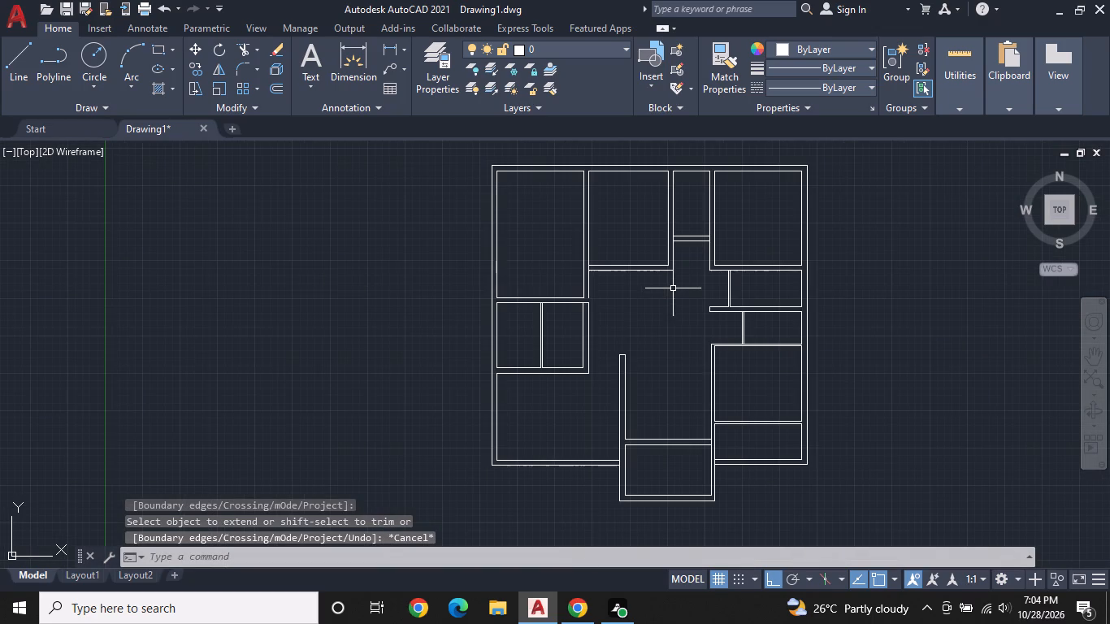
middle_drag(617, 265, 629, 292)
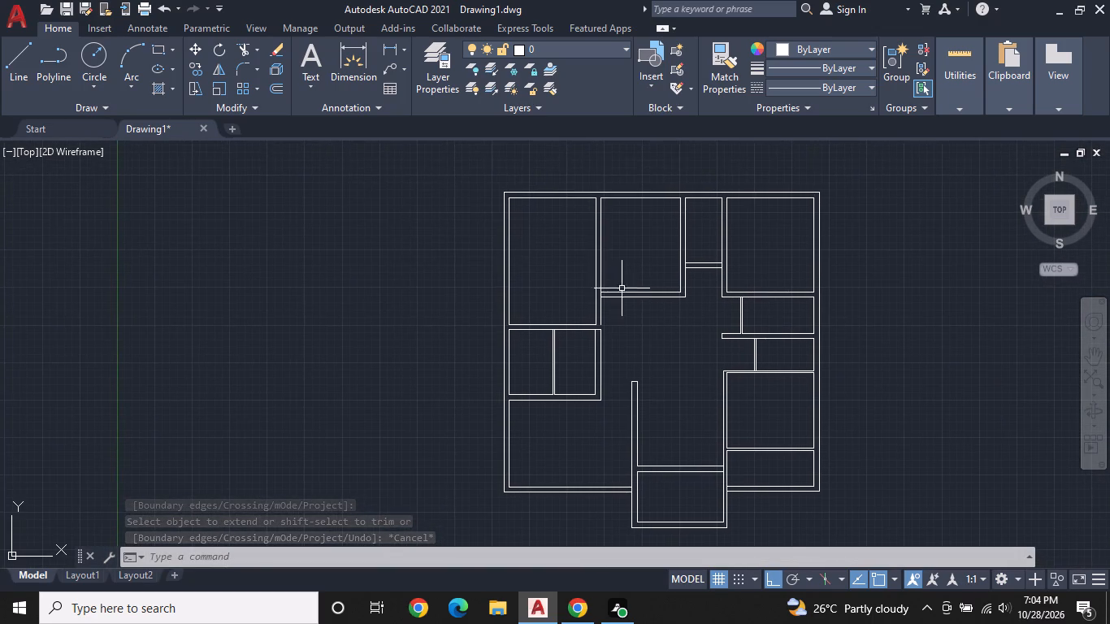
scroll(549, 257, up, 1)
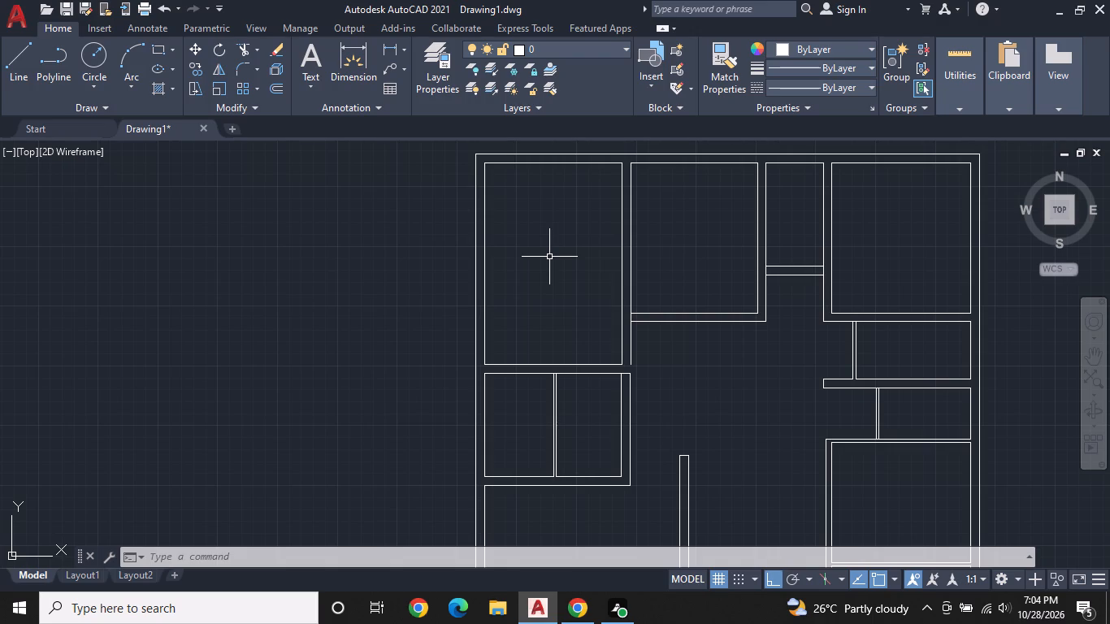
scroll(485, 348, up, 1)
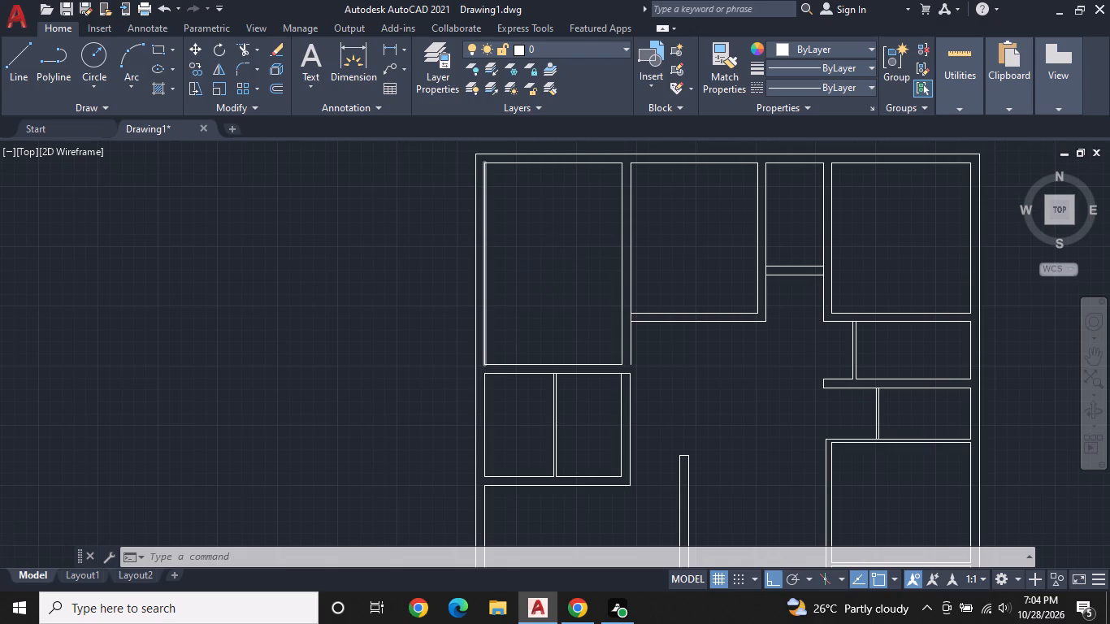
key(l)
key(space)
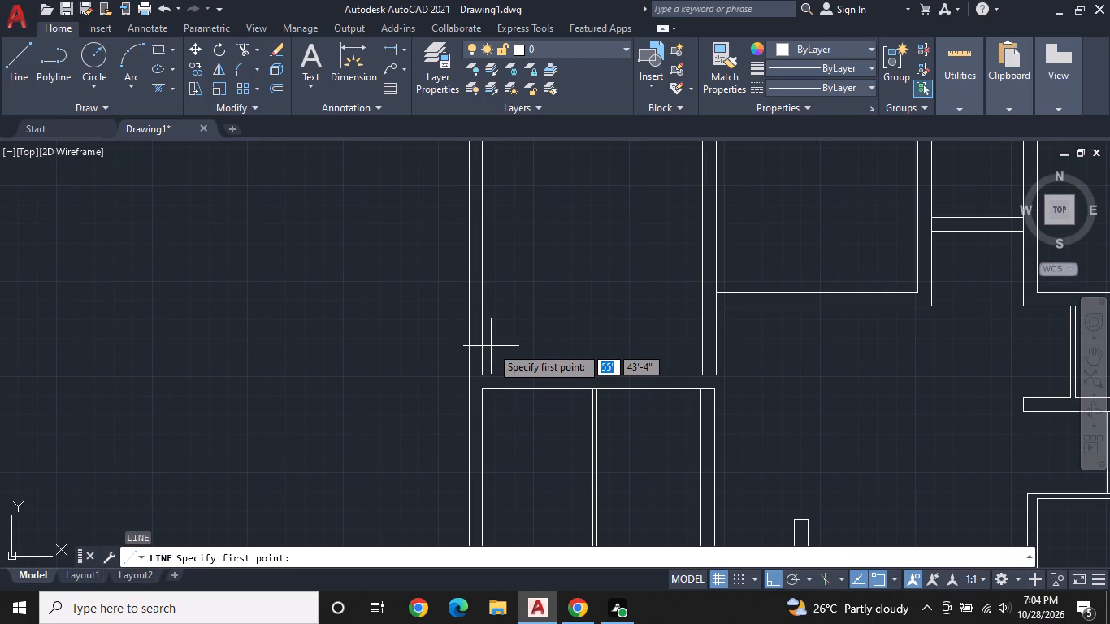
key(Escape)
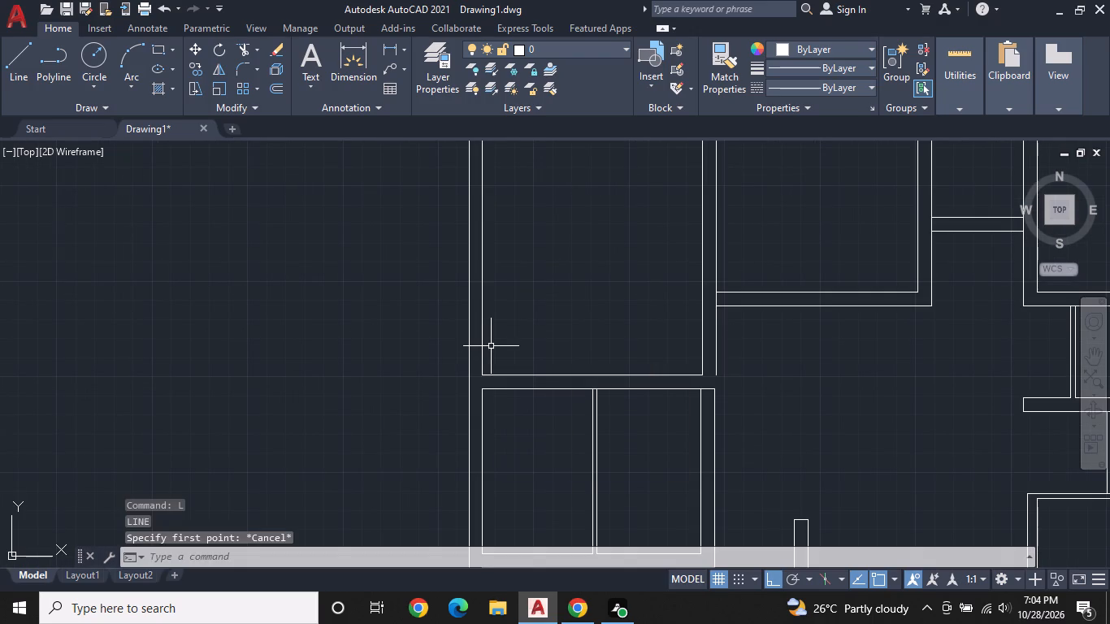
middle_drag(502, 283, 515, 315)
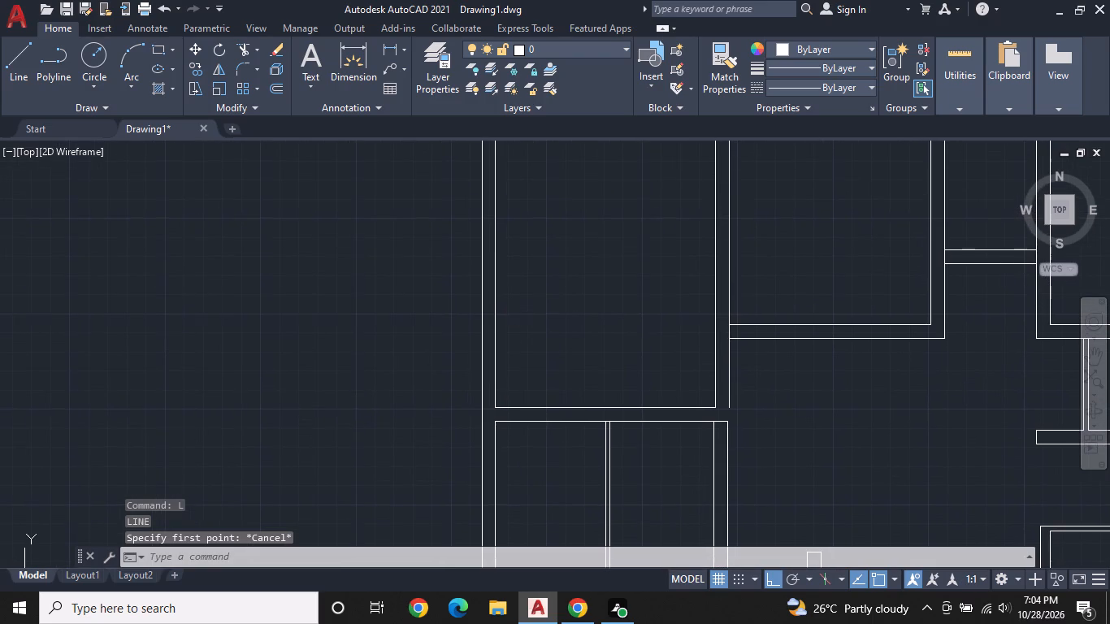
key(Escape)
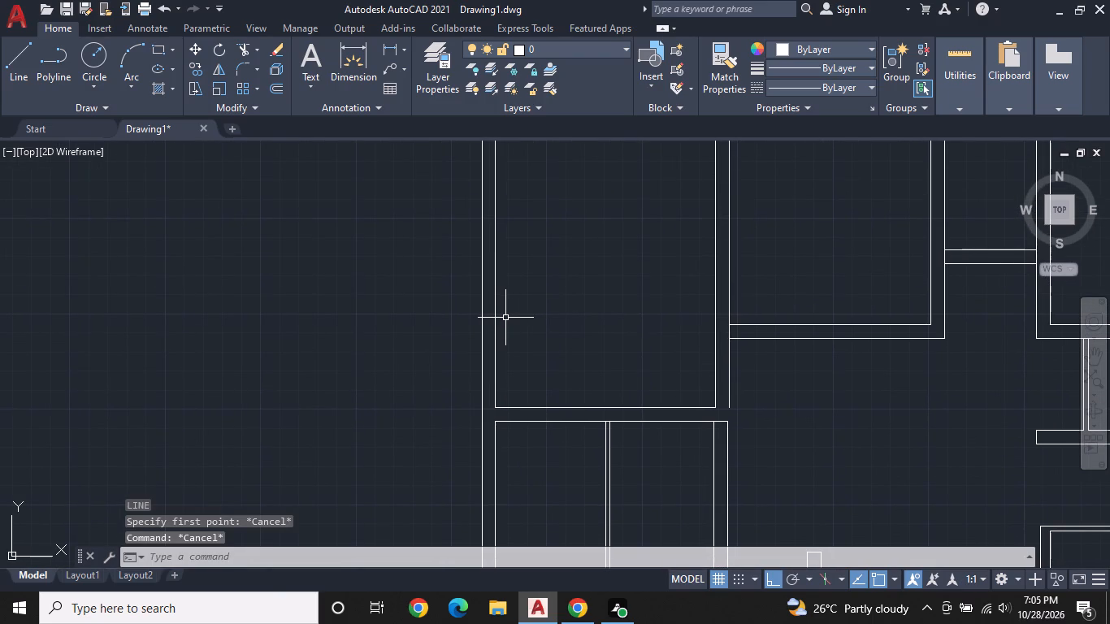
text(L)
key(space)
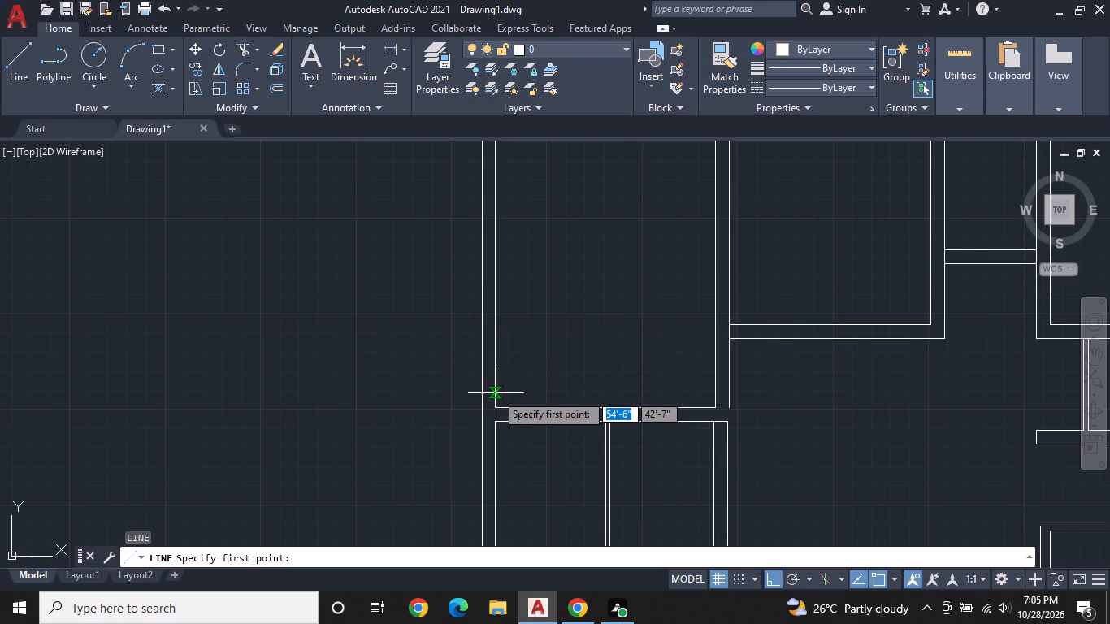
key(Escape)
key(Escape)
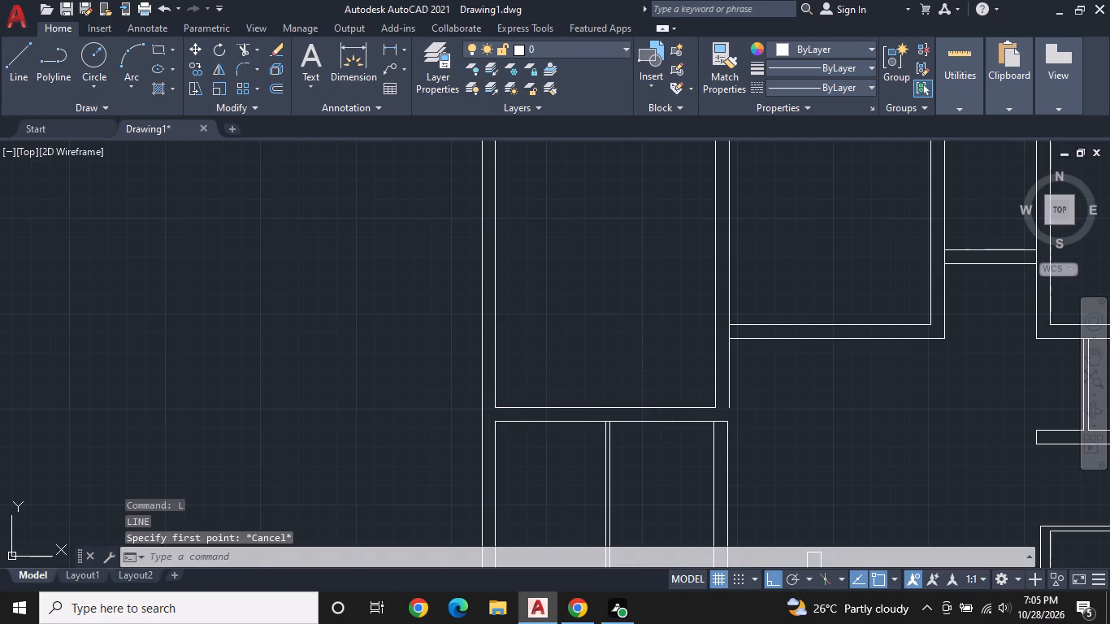
Draw a 9" horizontal line across the left exterior wall, just above the upper-left room's lower-left corner.
text(L)
key(space)
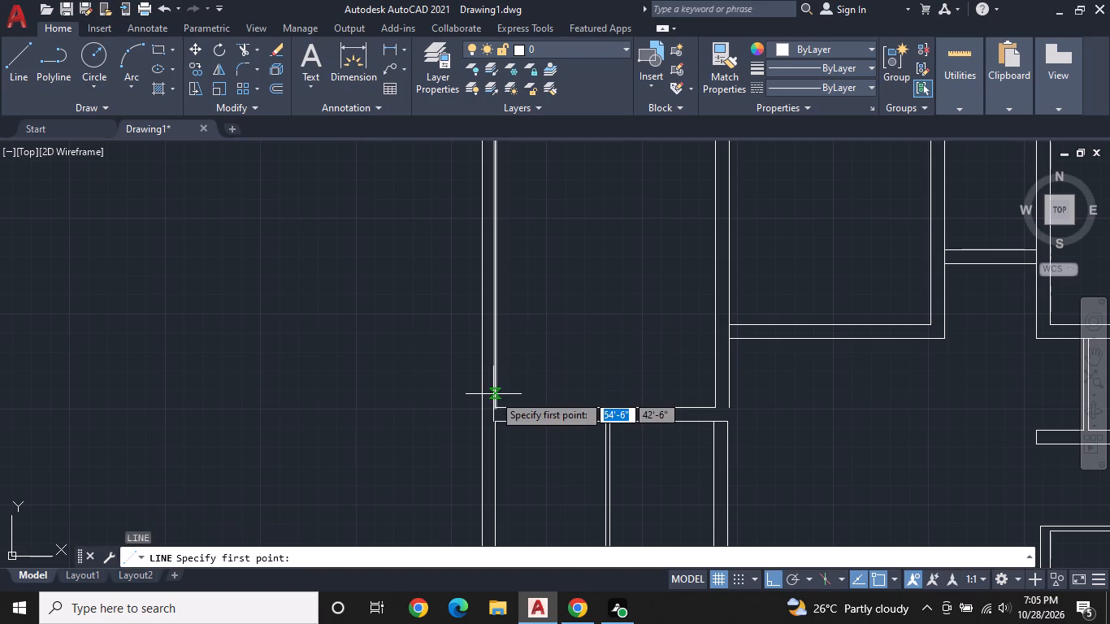
click(494, 392)
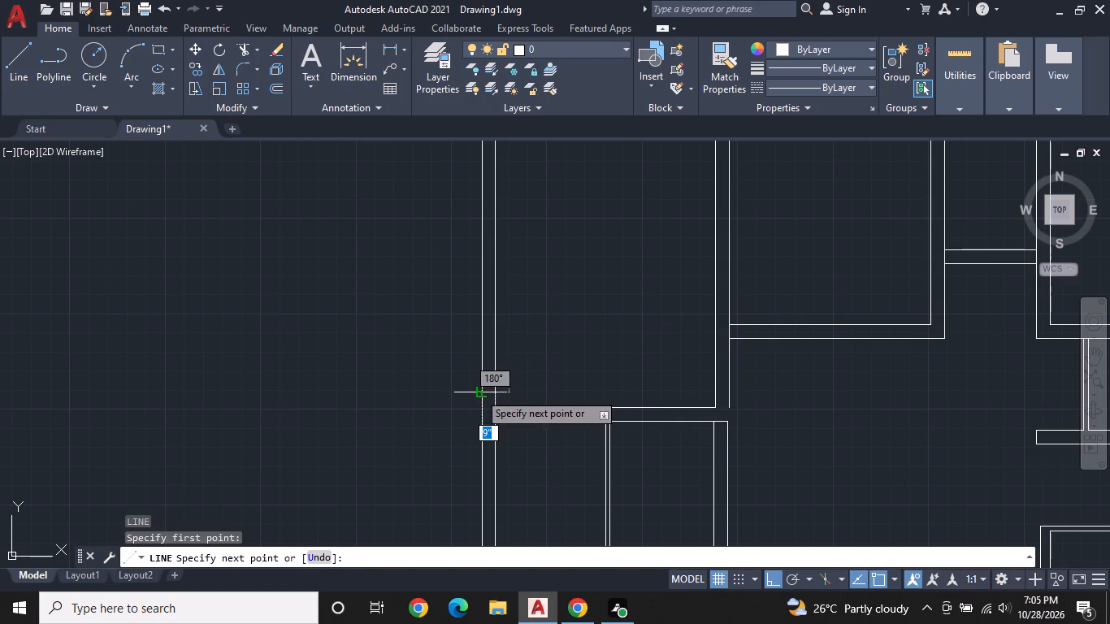
click(479, 392)
key(space)
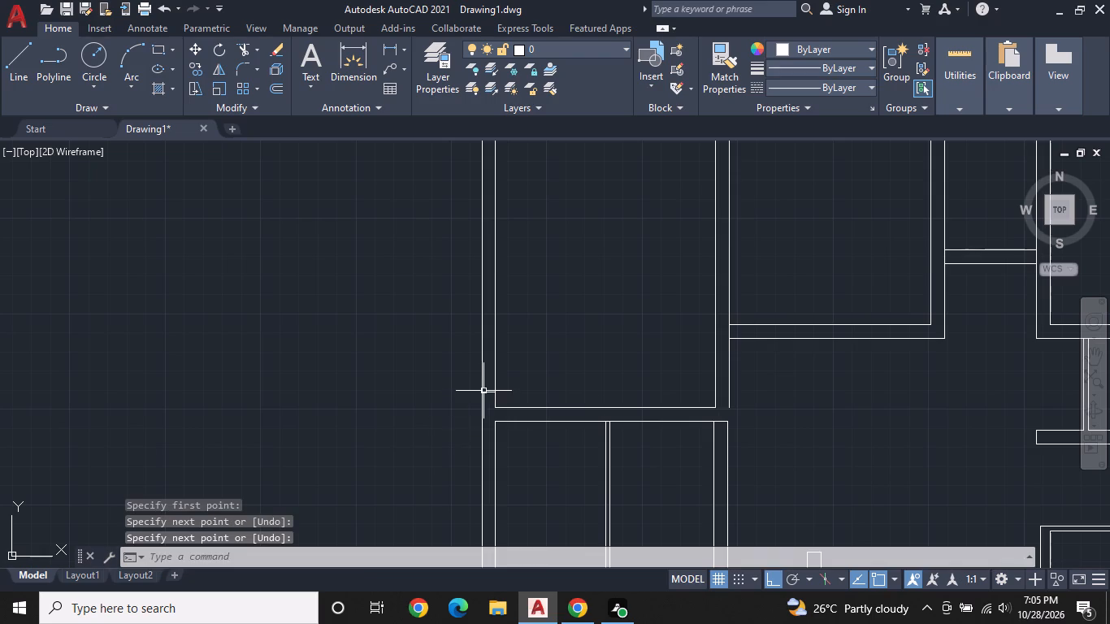
Draw a 3' horizontal door-leaf line into the upper-left room, starting where the 9" line meets the exterior wall's outer line.
key(space)
click(478, 396)
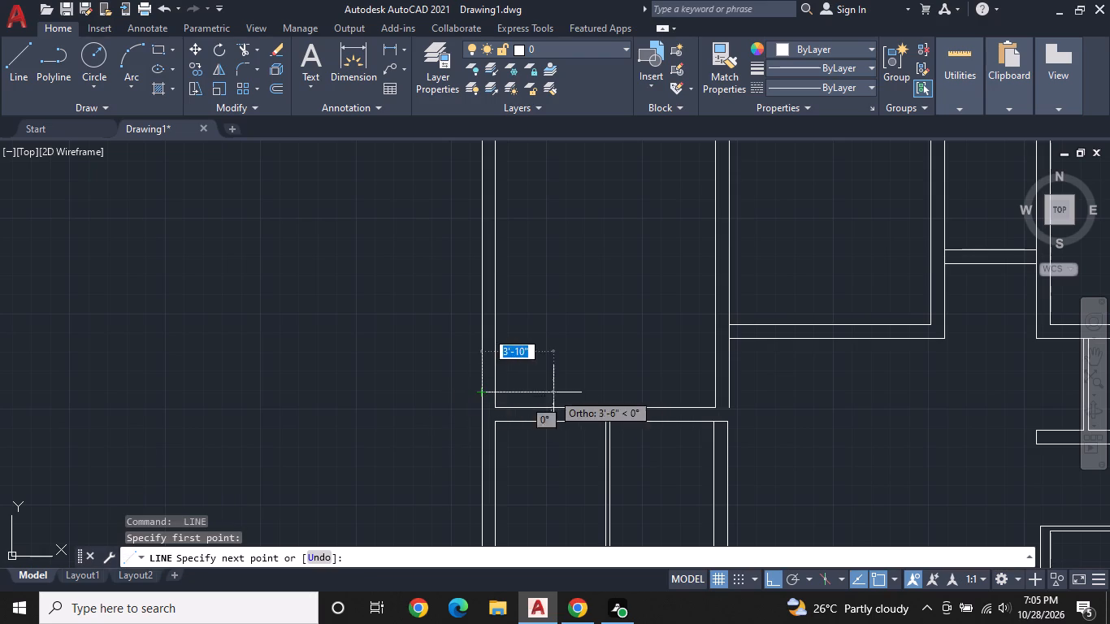
text(3')
key(Return)
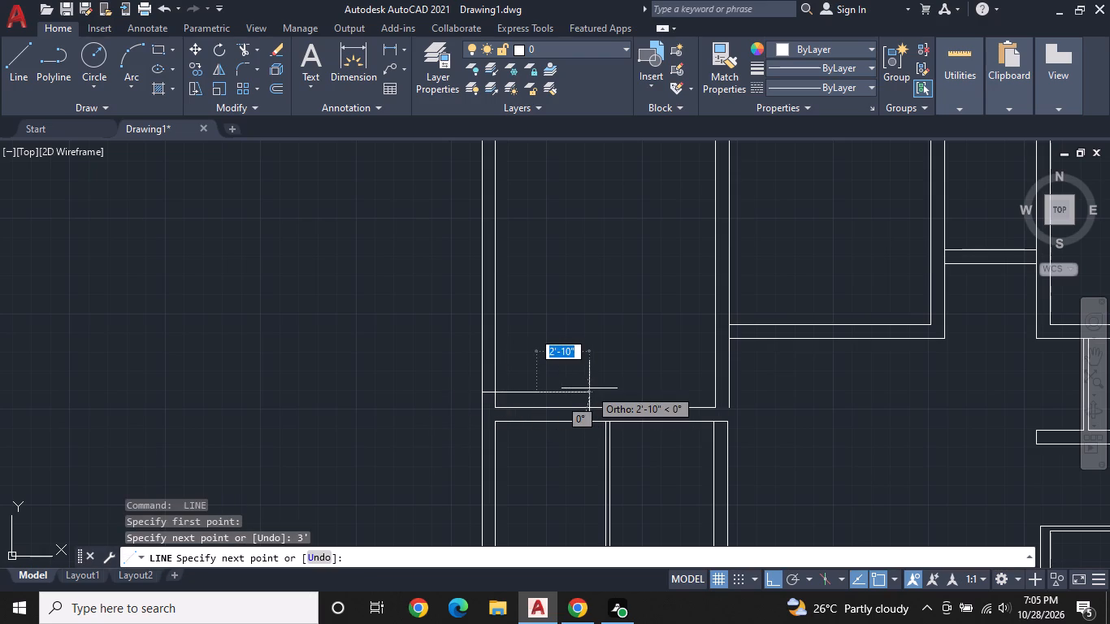
key(space)
From the leaf line's start, draw a 3' line up the exterior wall's outer line, ending with a short horizontal marker line outside the wall.
scroll(480, 401, up, 1)
key(space)
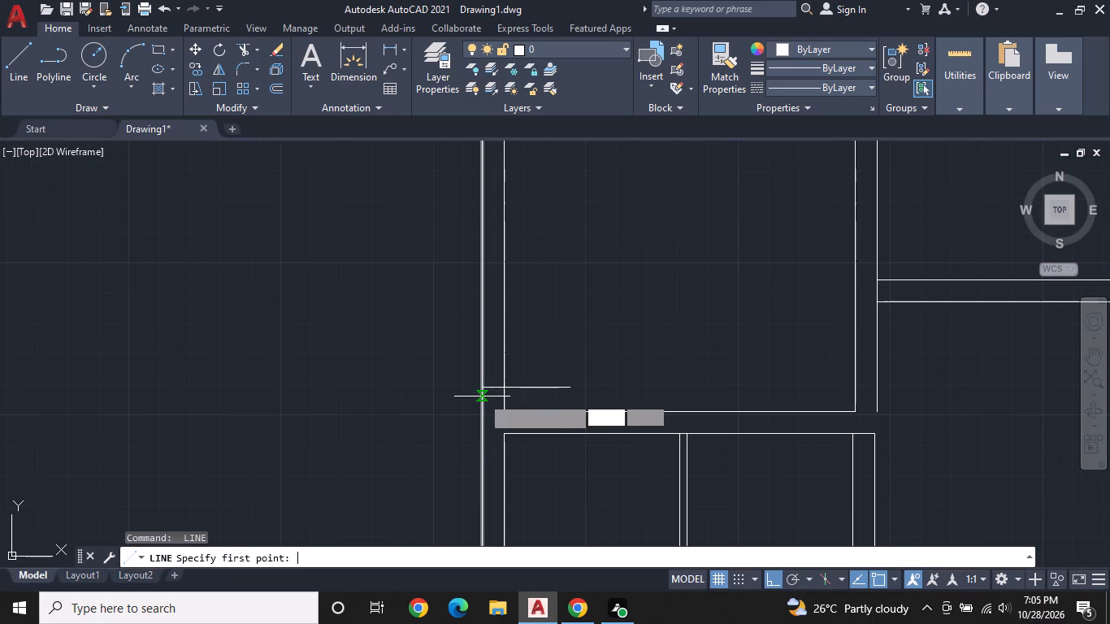
click(484, 385)
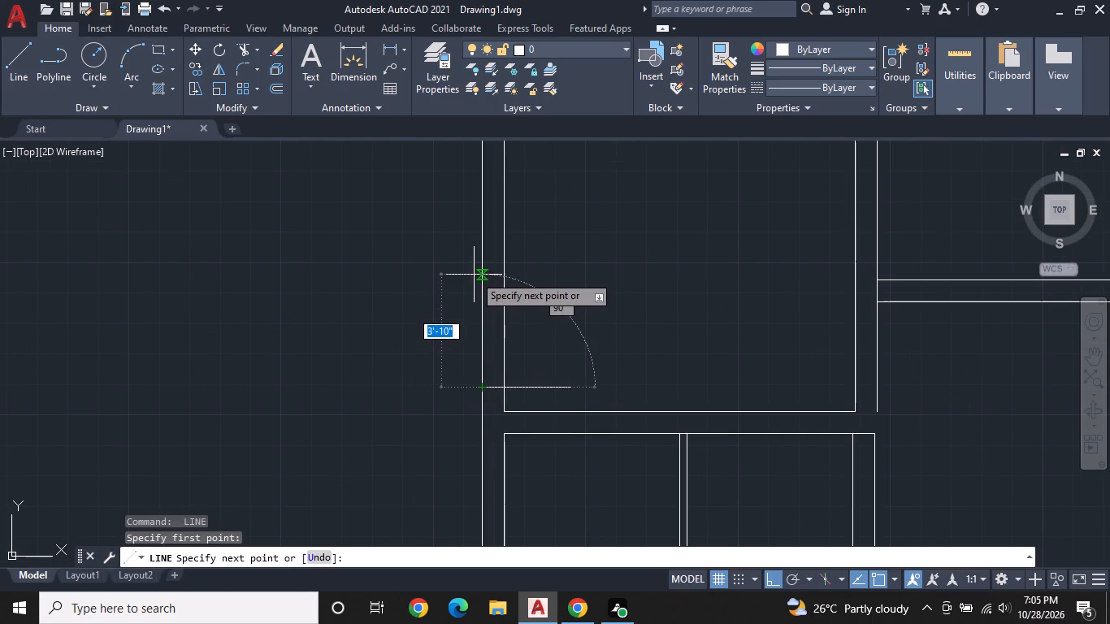
text(3')
key(Return)
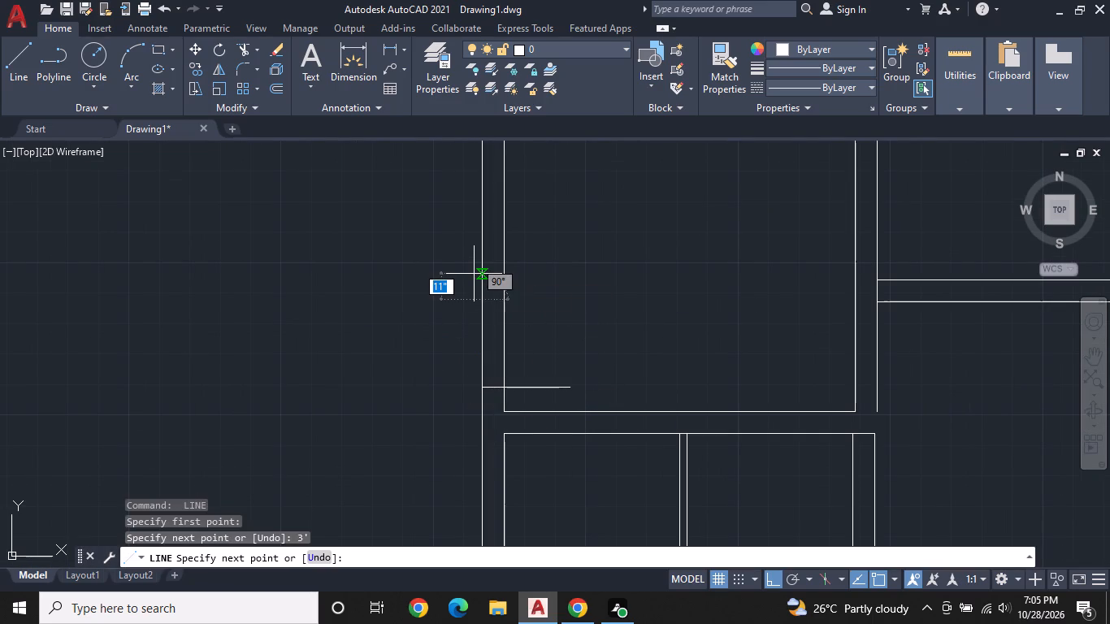
click(443, 312)
key(space)
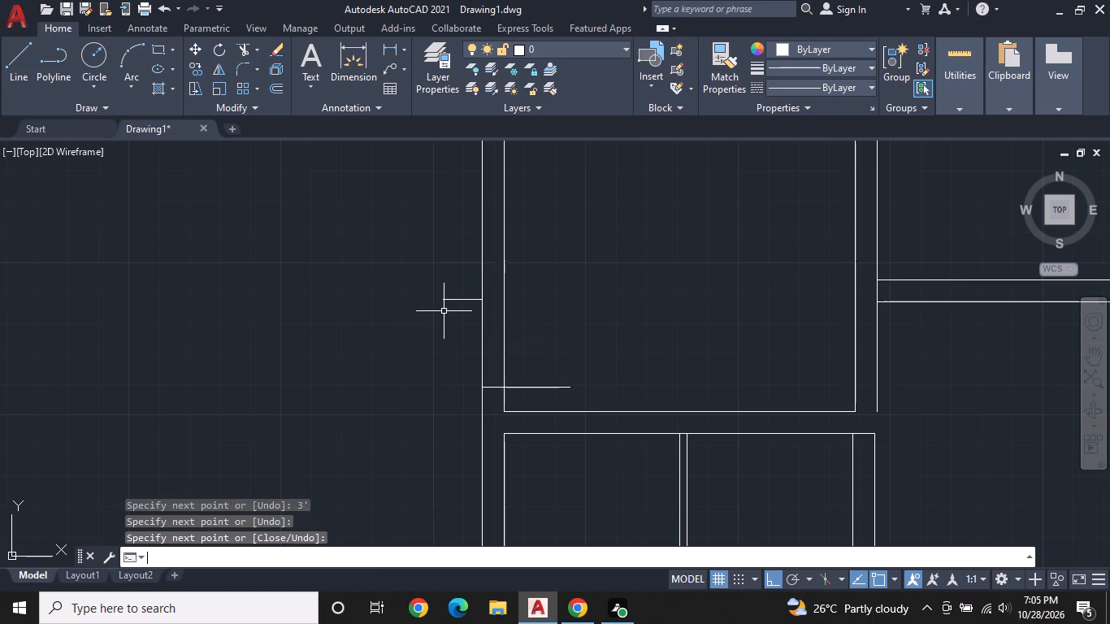
Draw a Start, End, Direction arc from the leaf line's free end to the top of the 3' vertical line, with a vertical start tangent.
click(140, 71)
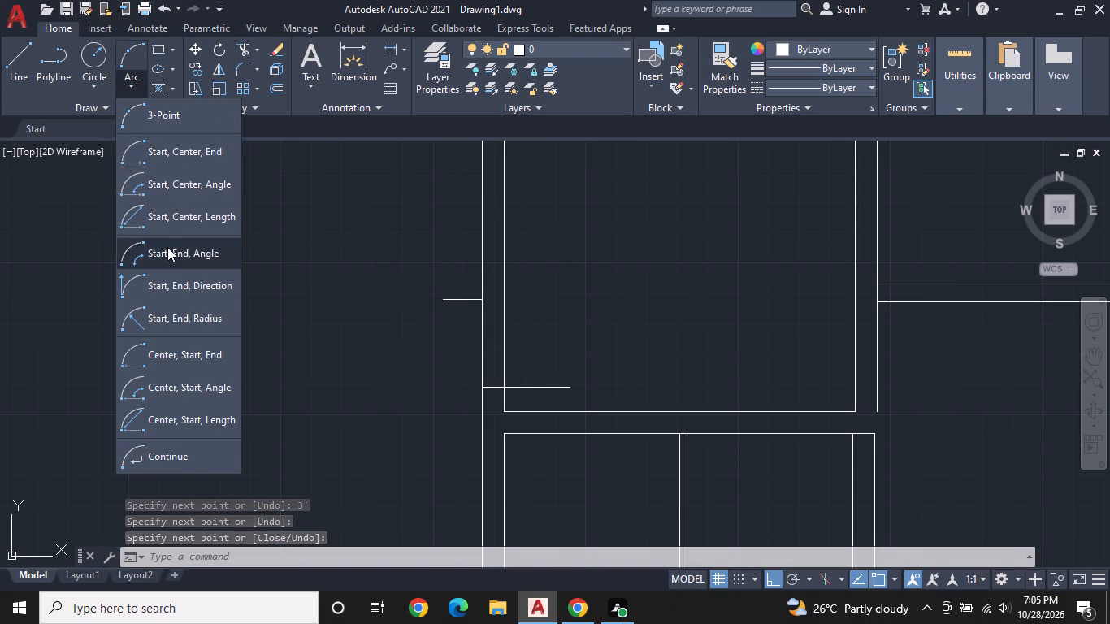
click(171, 286)
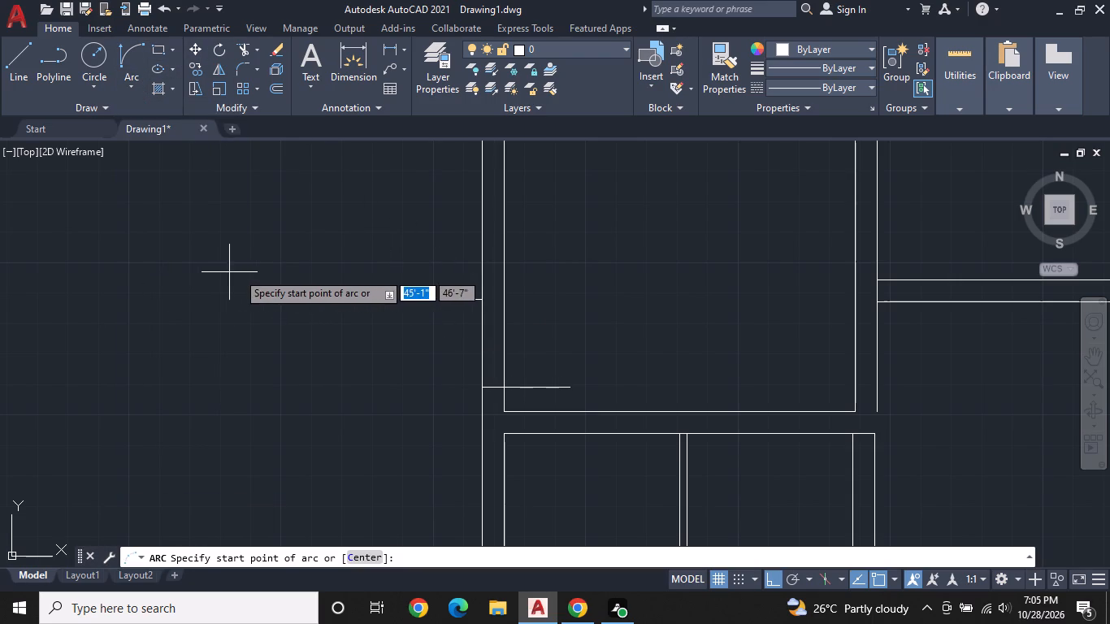
click(569, 386)
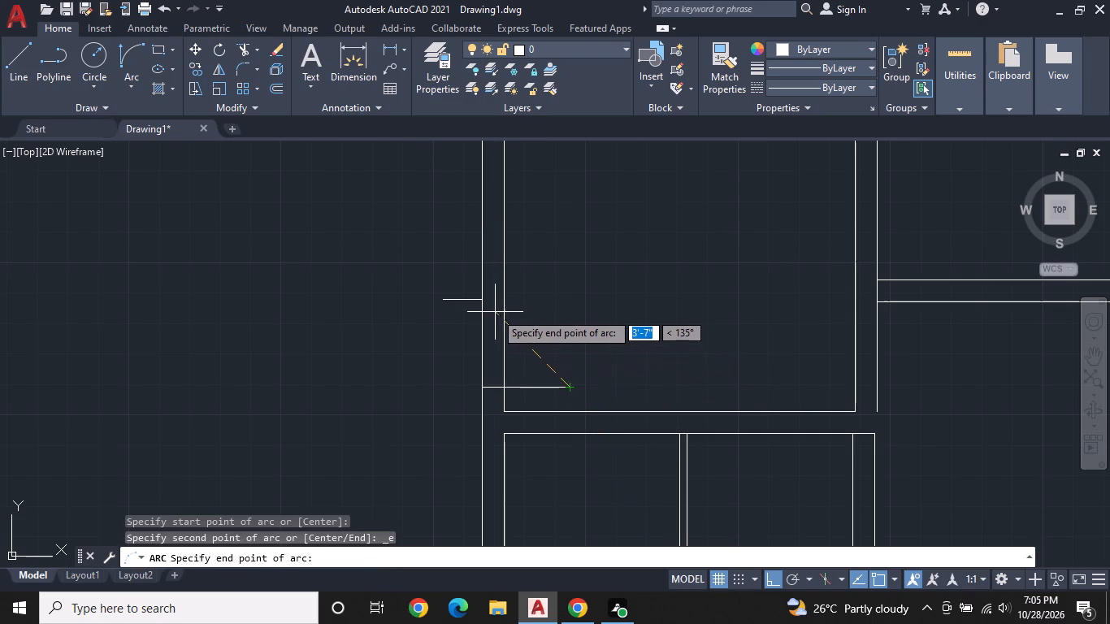
click(487, 300)
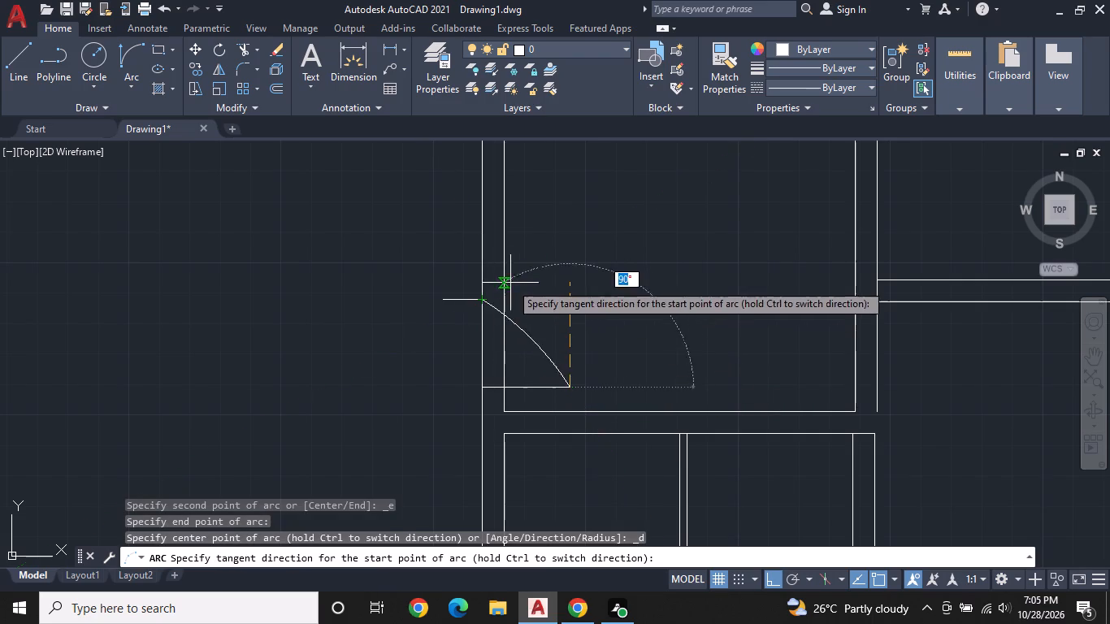
click(539, 271)
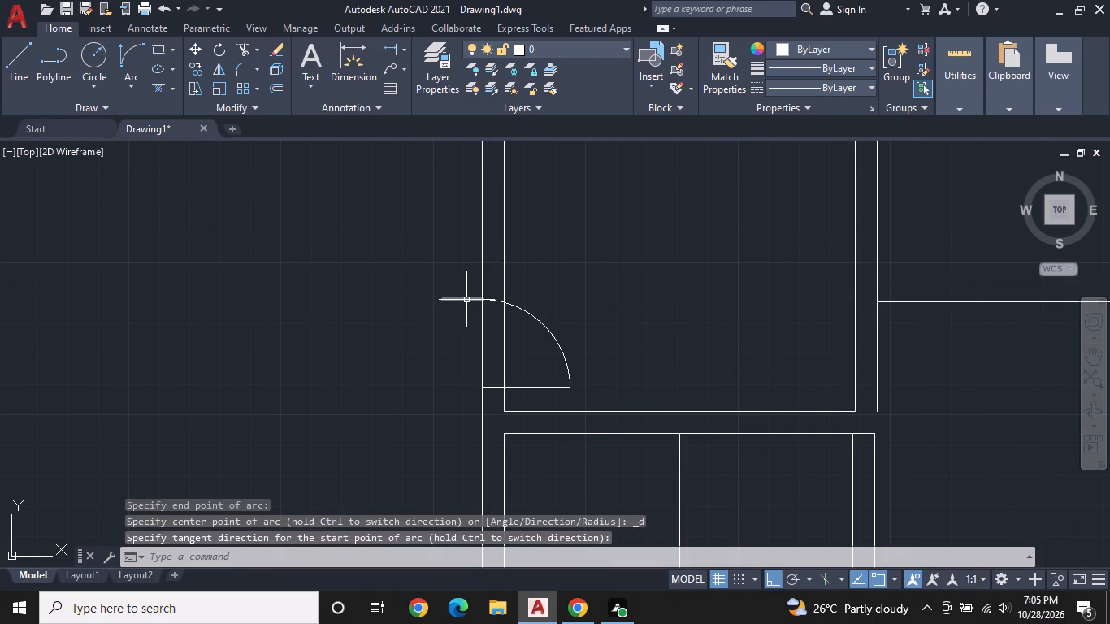
Erase the short horizontal marker line outside the exterior wall at the door arc's upper end.
click(466, 300)
right_click(466, 300)
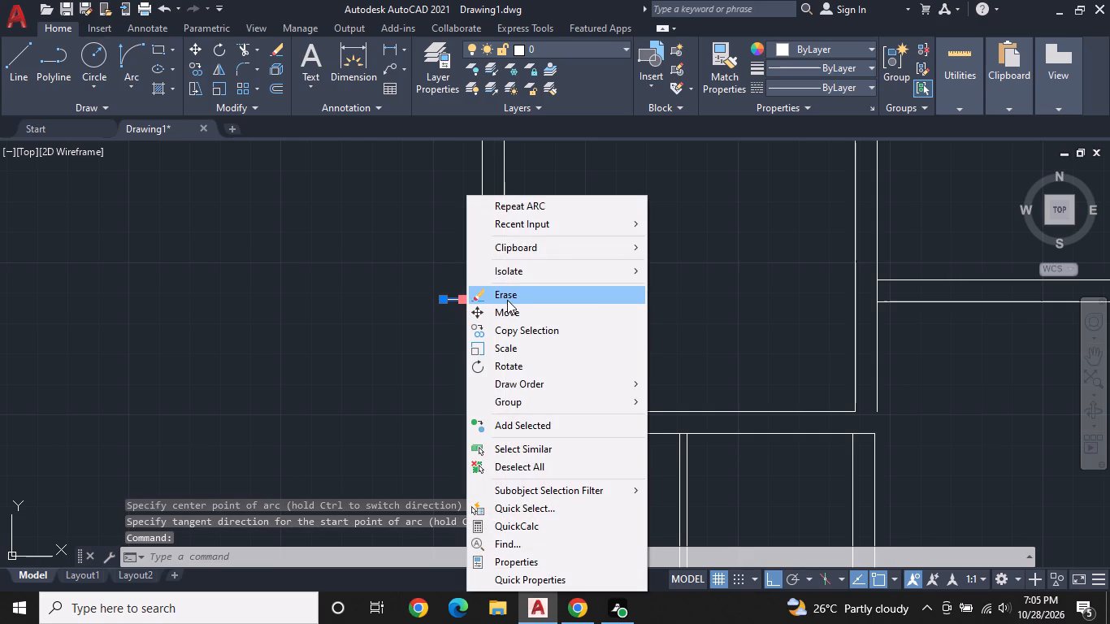
click(507, 299)
Load the ACAD_ISO02W100 (ISO dash) linetype from acad.lin into the drawing.
click(522, 308)
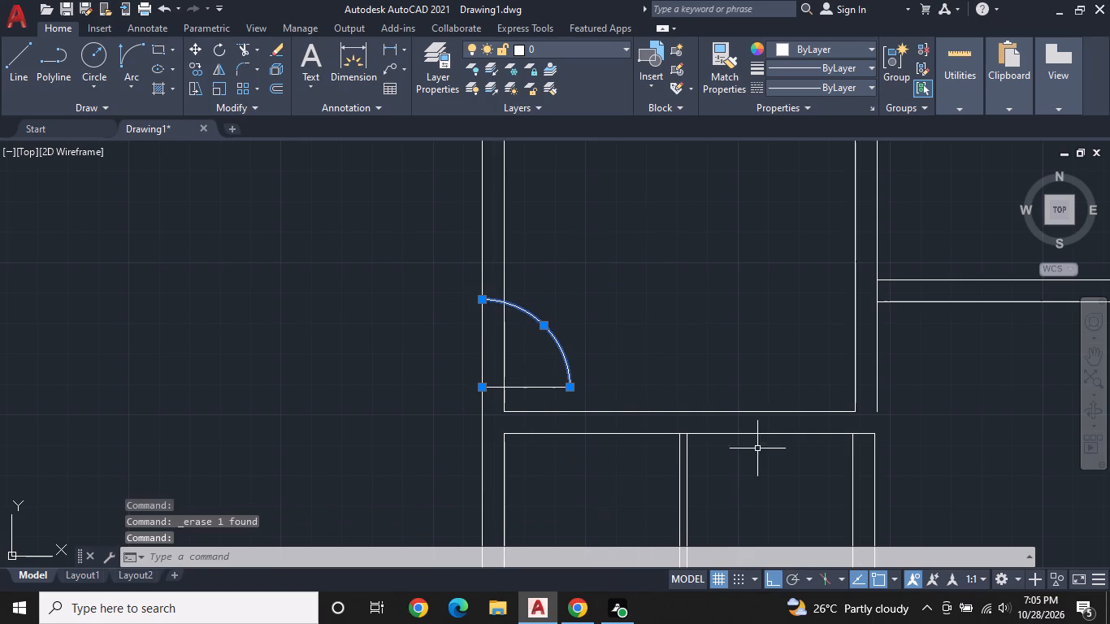
click(830, 82)
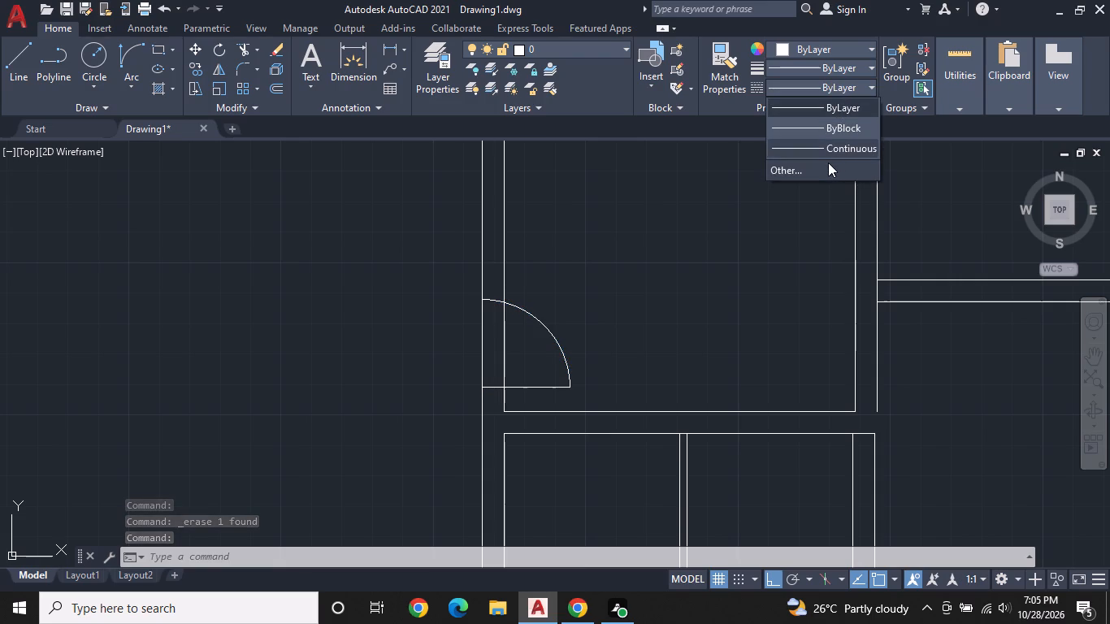
click(826, 164)
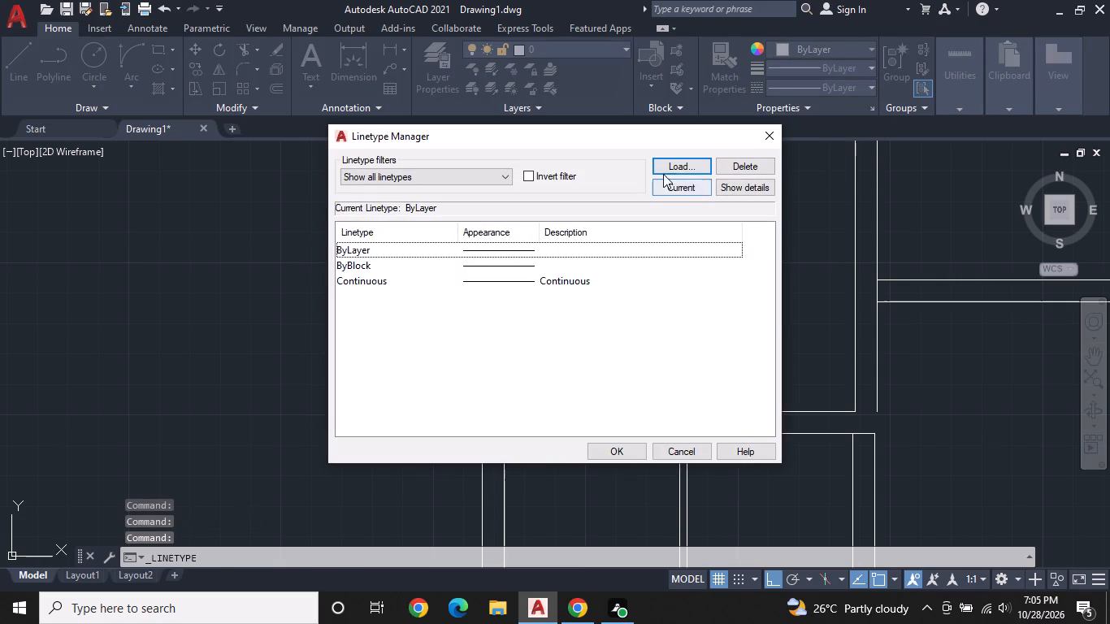
click(666, 168)
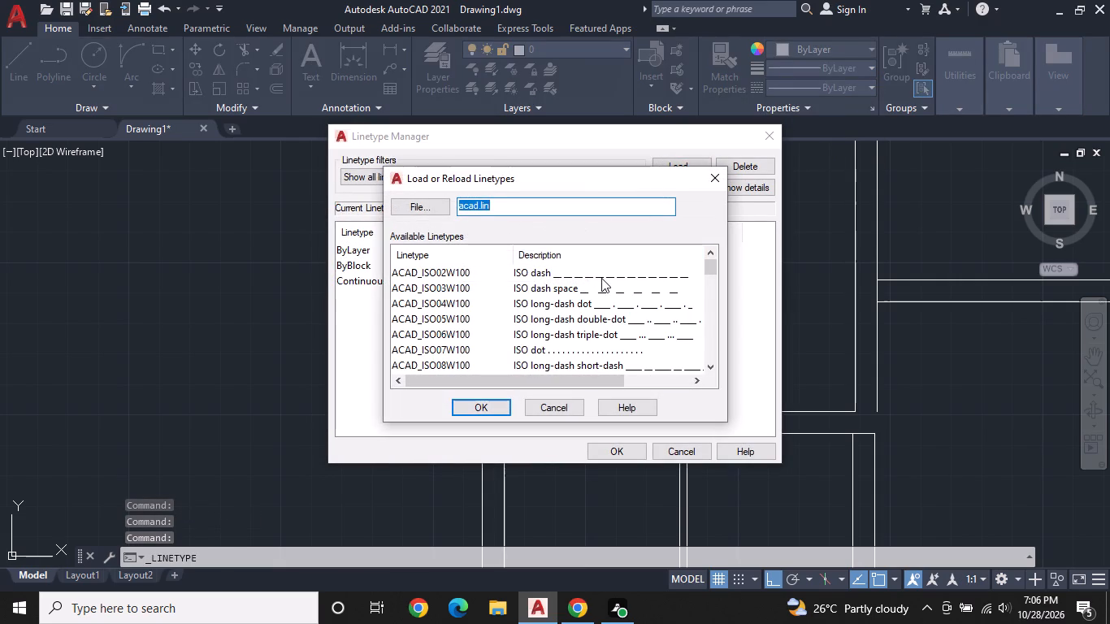
click(601, 278)
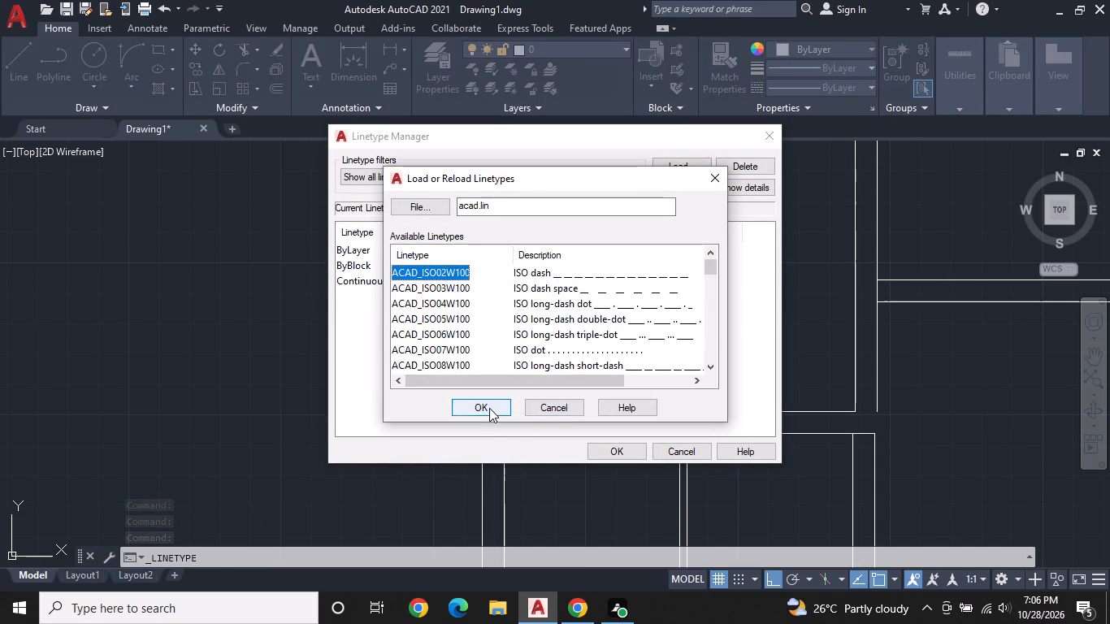
click(489, 408)
click(562, 284)
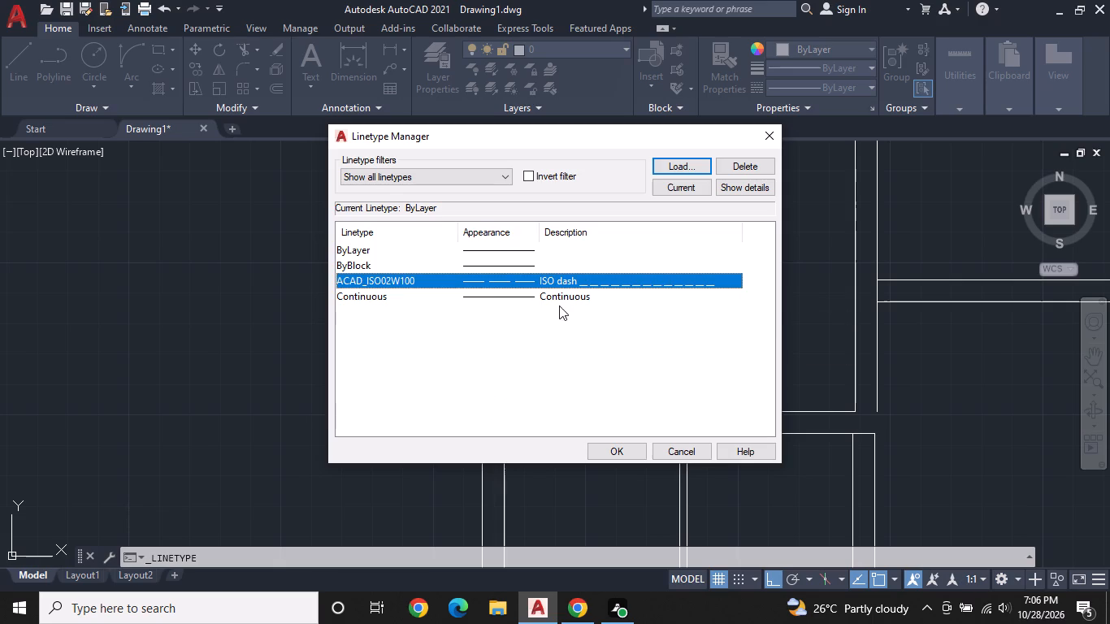
click(641, 447)
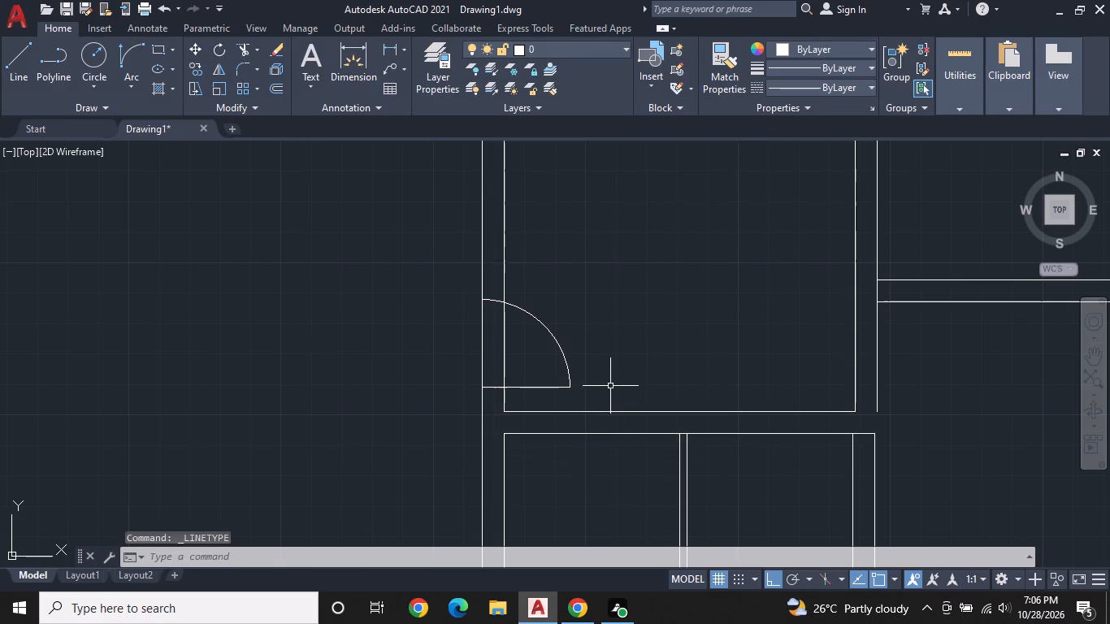
Assign the ACAD_ISO02W100 dashed linetype to the door swing arc.
click(566, 365)
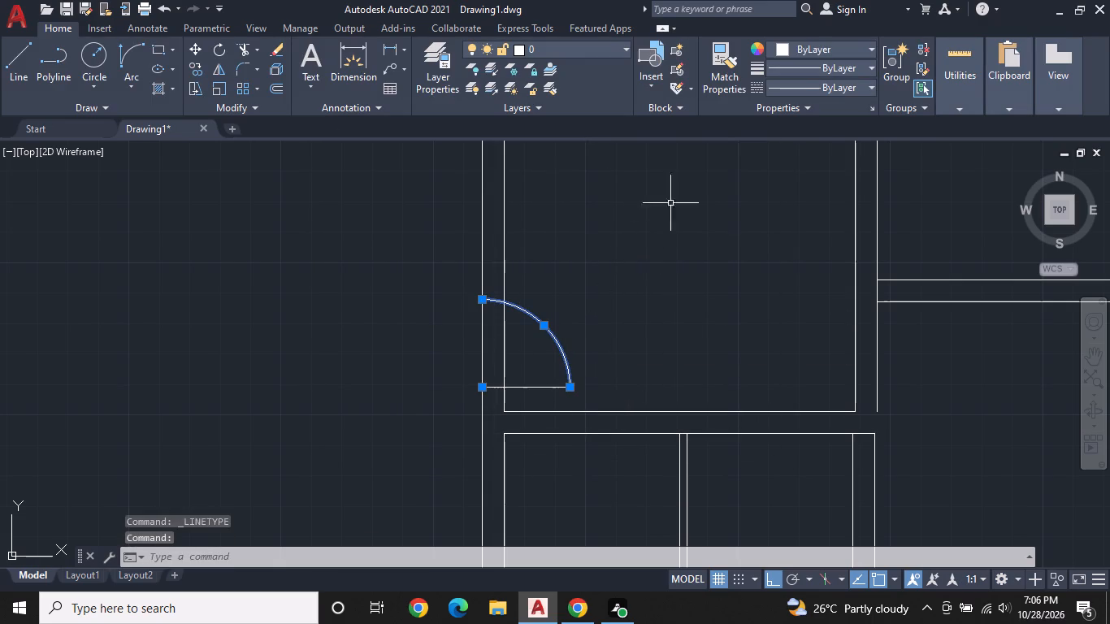
click(821, 83)
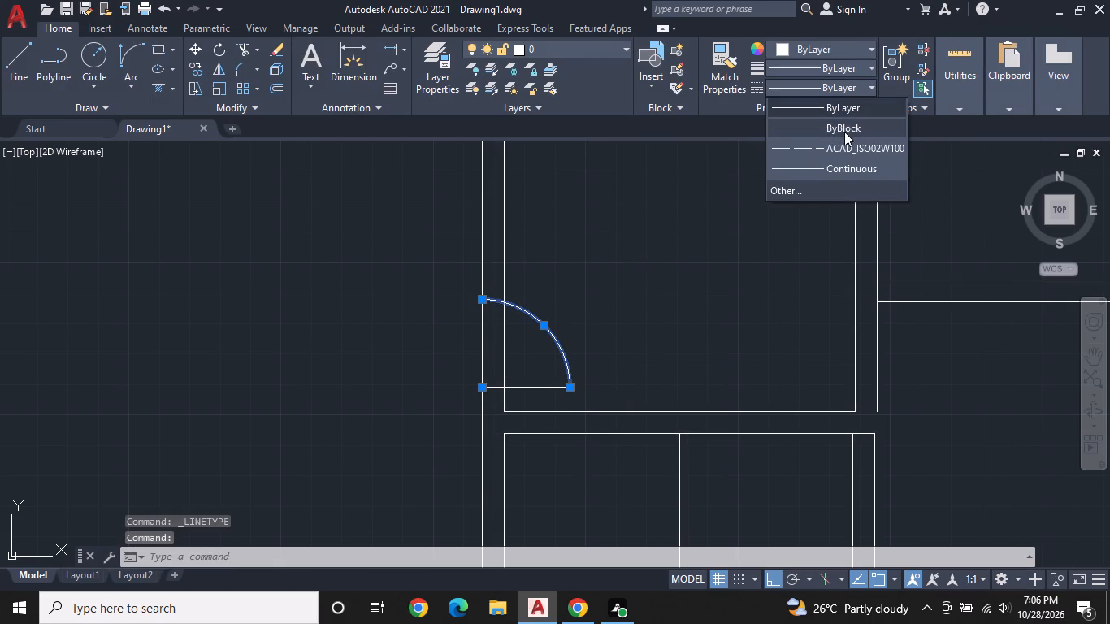
click(849, 141)
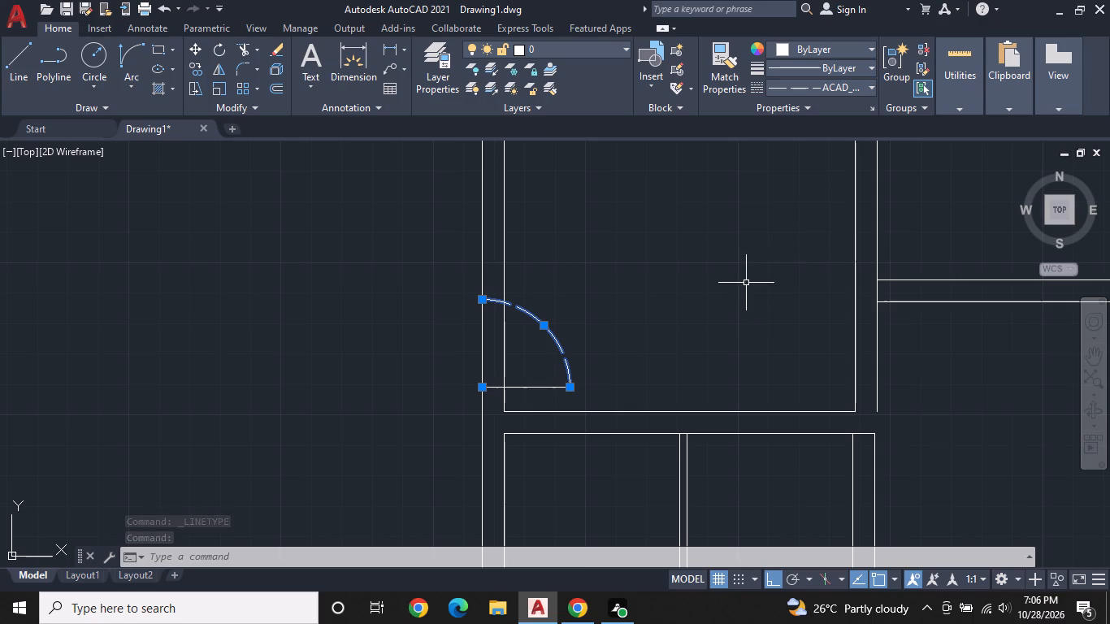
key(Escape)
Offset the horizontal door-leaf line 1" upward, toward the swing arc, to give the leaf its thickness.
text(OF)
key(space)
key(1)
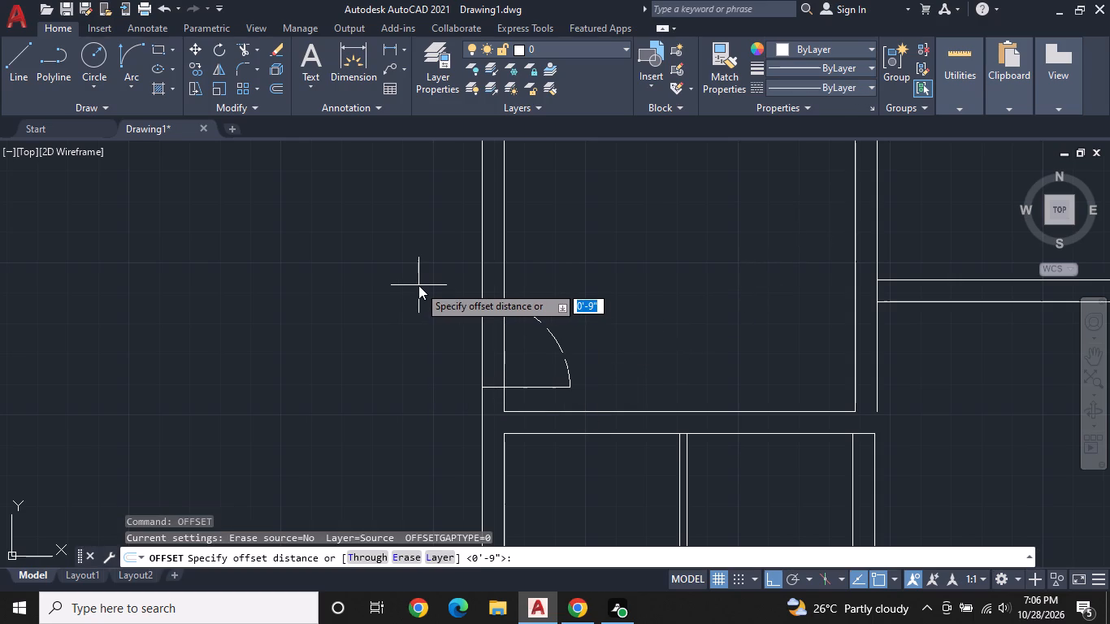
key(shift+quotedbl)
key(Return)
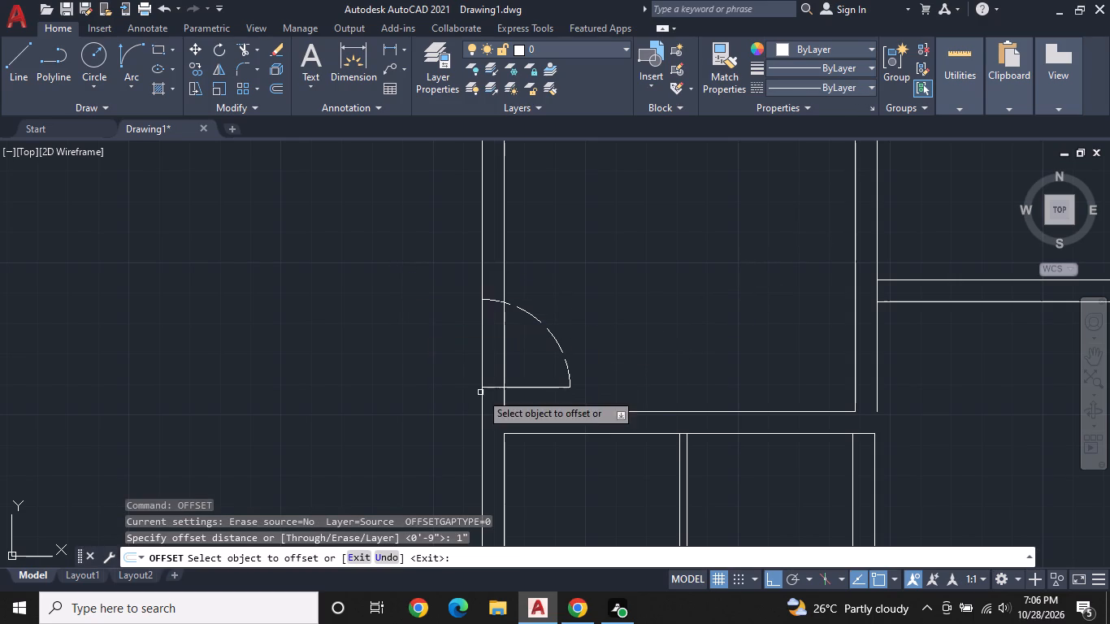
click(521, 386)
click(528, 355)
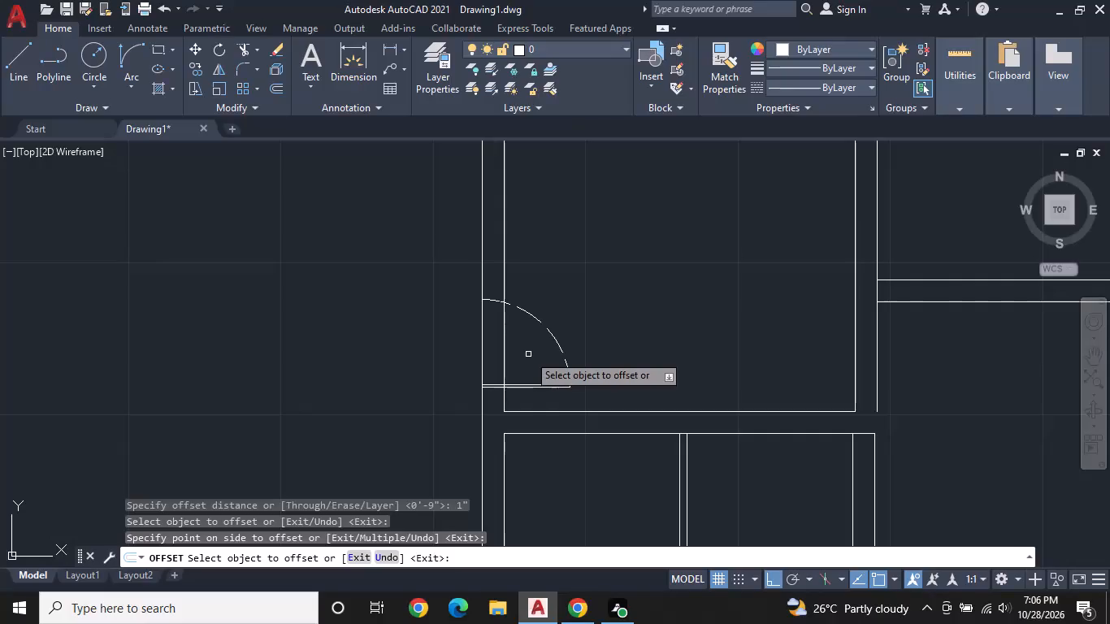
key(Escape)
key(Escape)
Draw a vertical line from the middle of the 9" line across the exterior wall up to just above the door arc.
scroll(501, 354, up, 1)
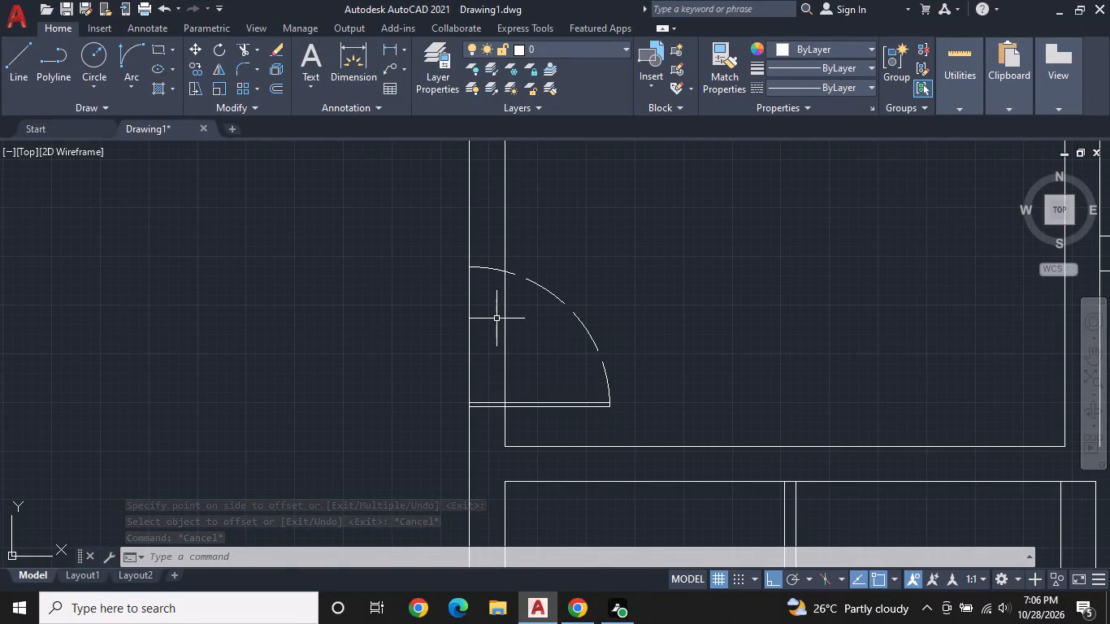
text(L)
key(space)
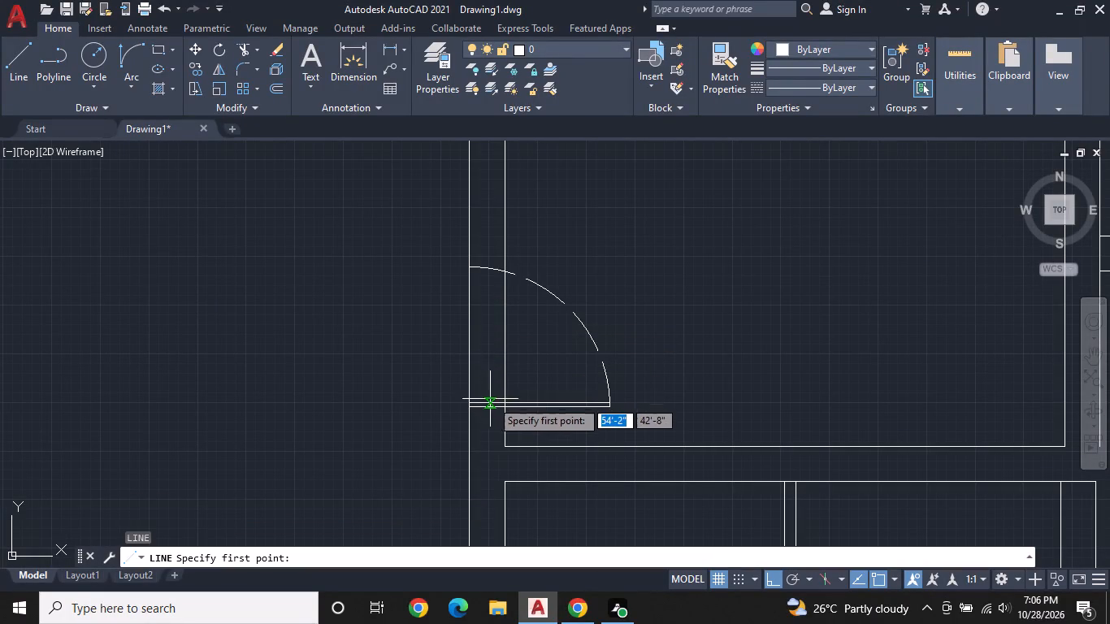
click(484, 403)
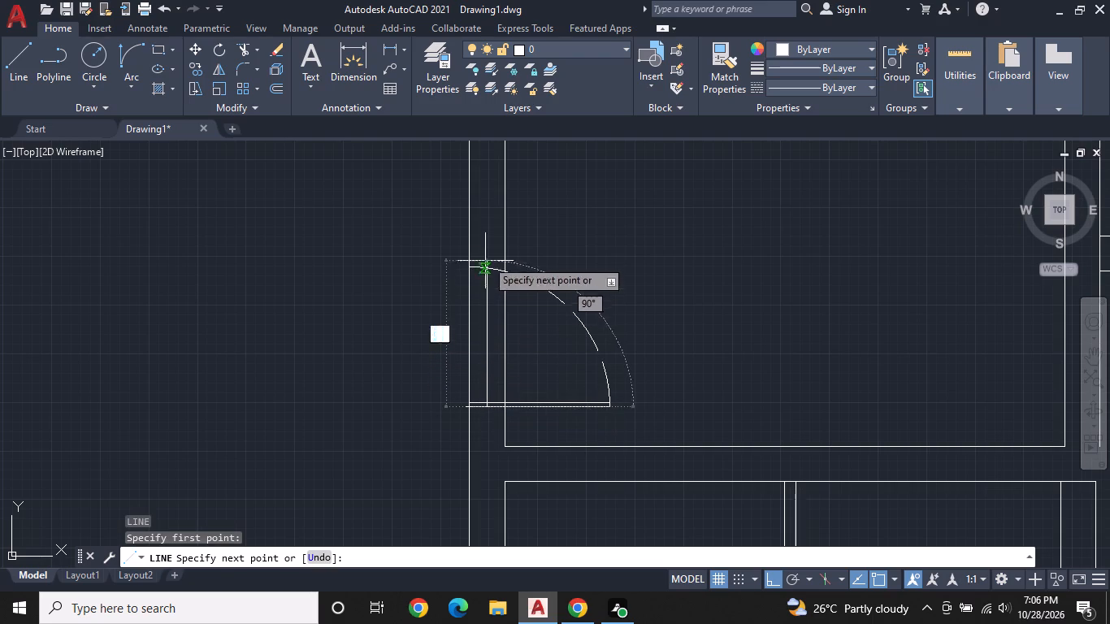
click(488, 245)
key(Escape)
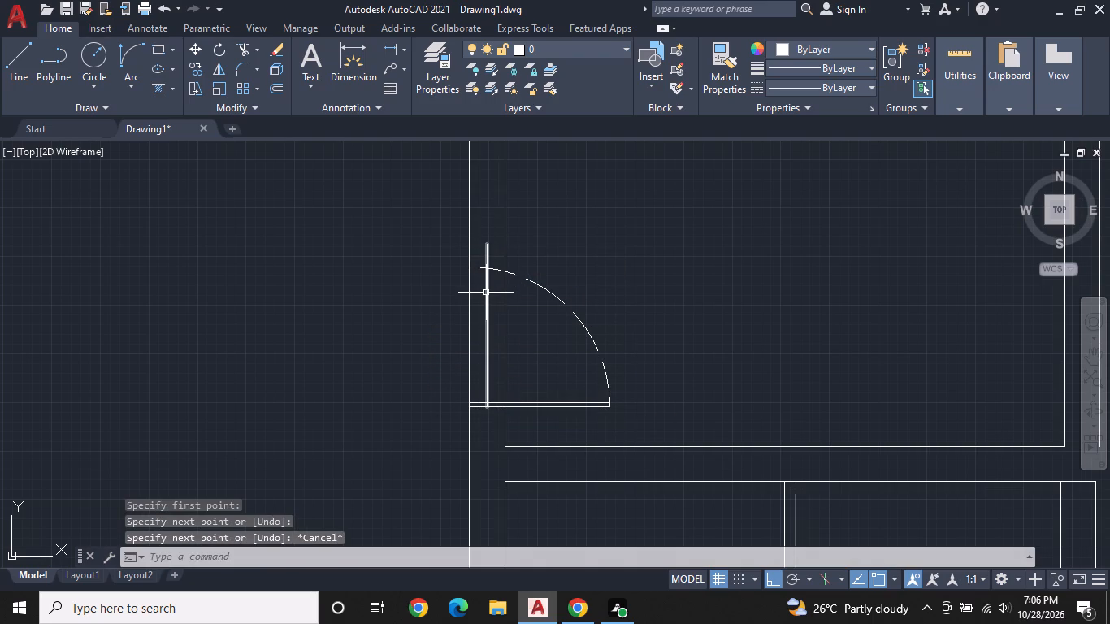
Offset the vertical line inside the exterior wall 1" to each side.
text(OF)
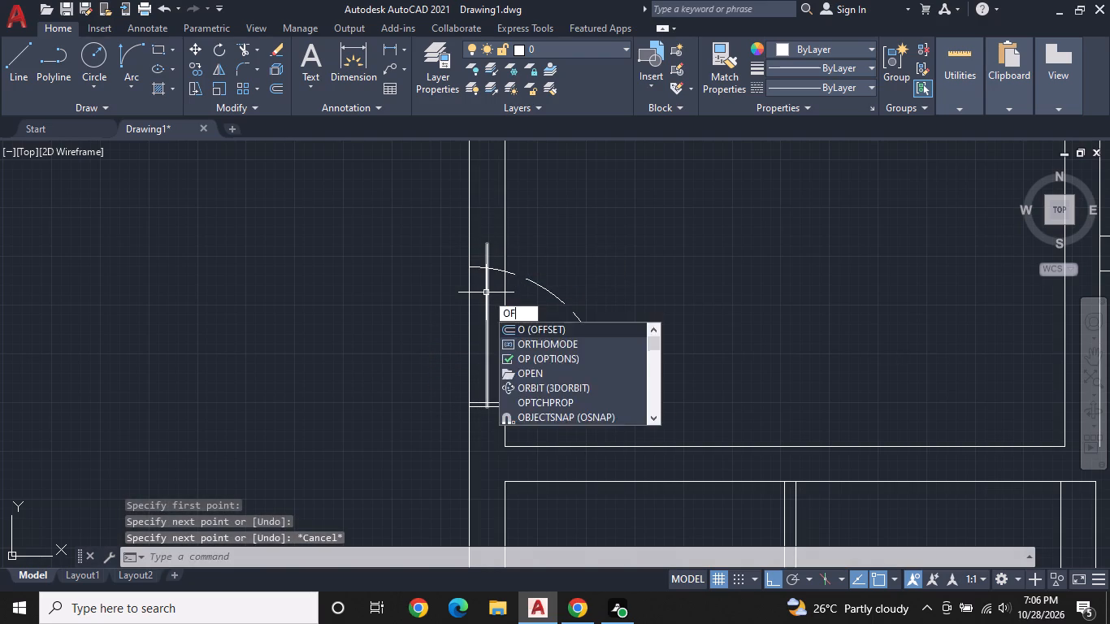
key(space)
key(space)
click(486, 296)
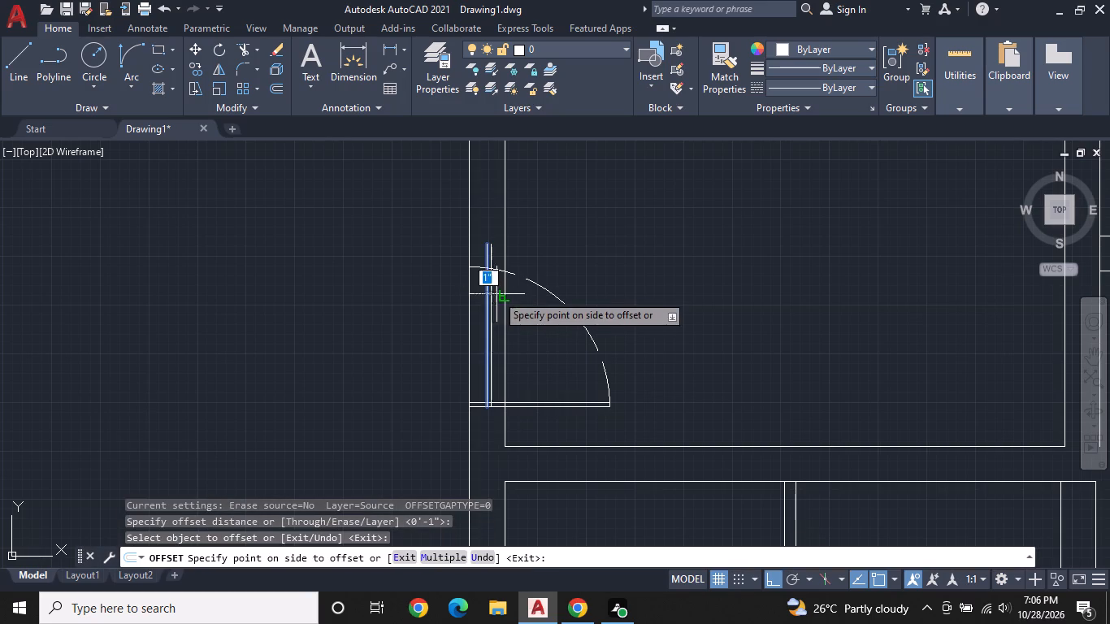
click(505, 294)
click(487, 307)
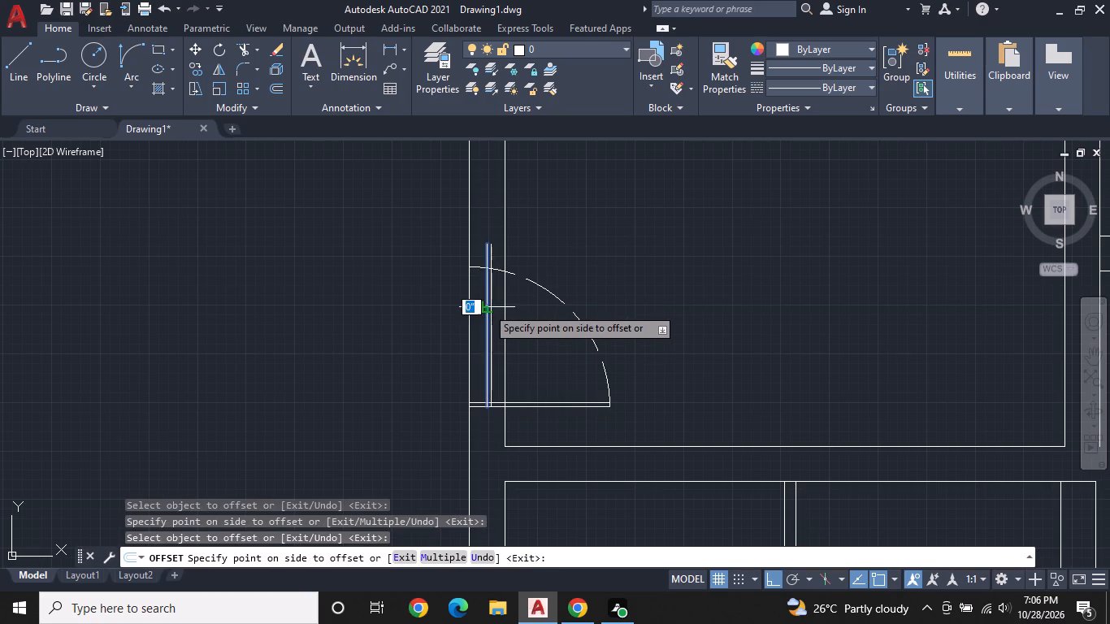
click(476, 309)
key(Escape)
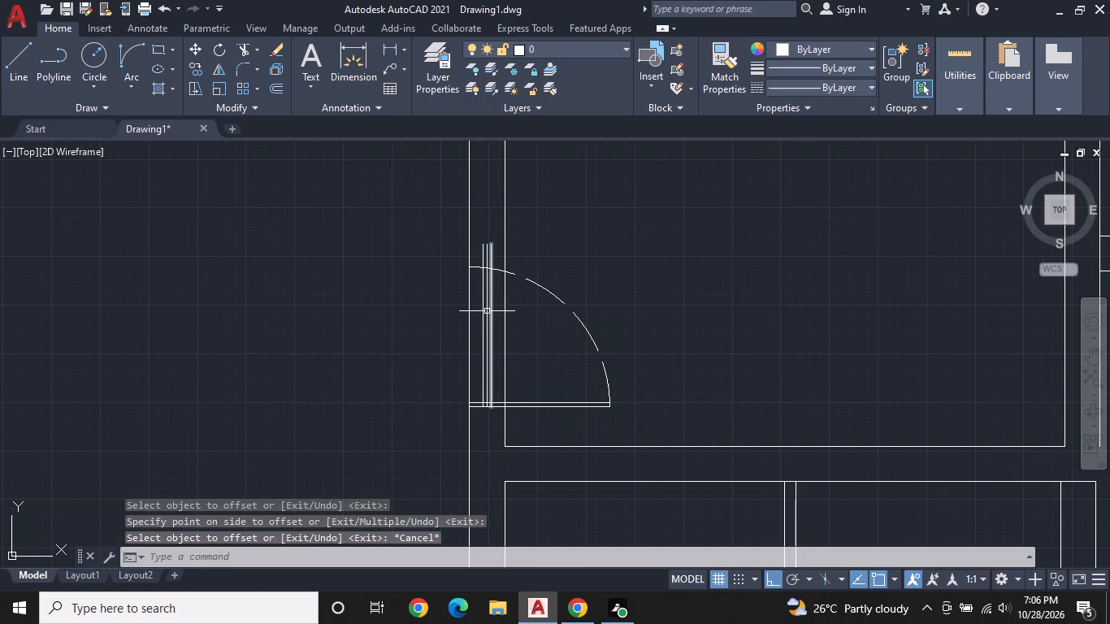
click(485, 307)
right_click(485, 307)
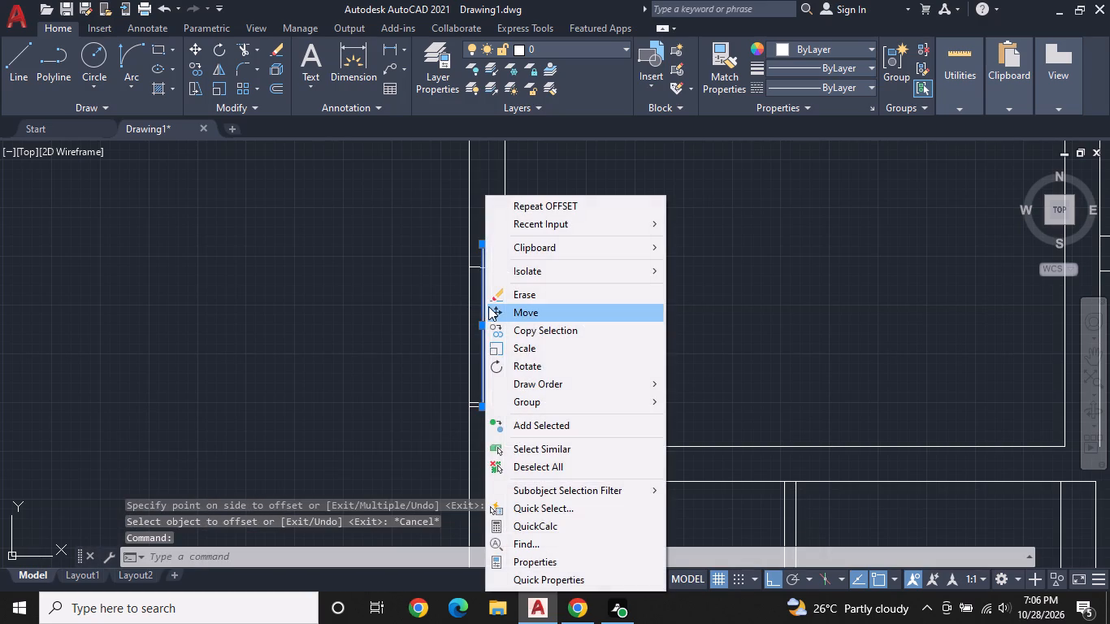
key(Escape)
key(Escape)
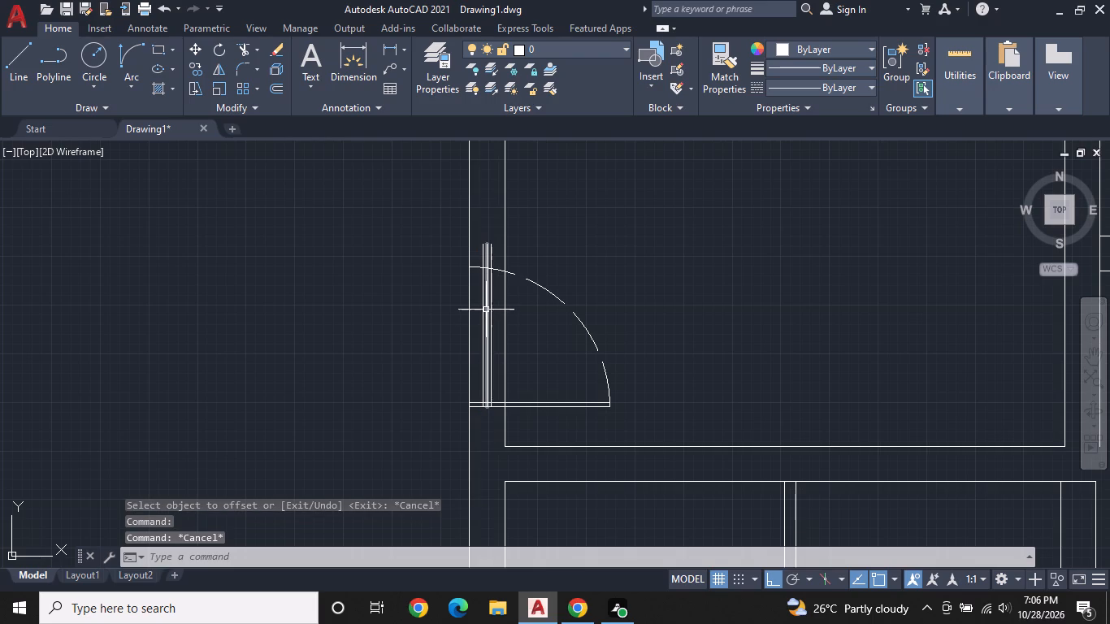
Erase the middle one of the three vertical lines inside the exterior wall at the door opening.
click(486, 310)
right_click(486, 310)
click(517, 296)
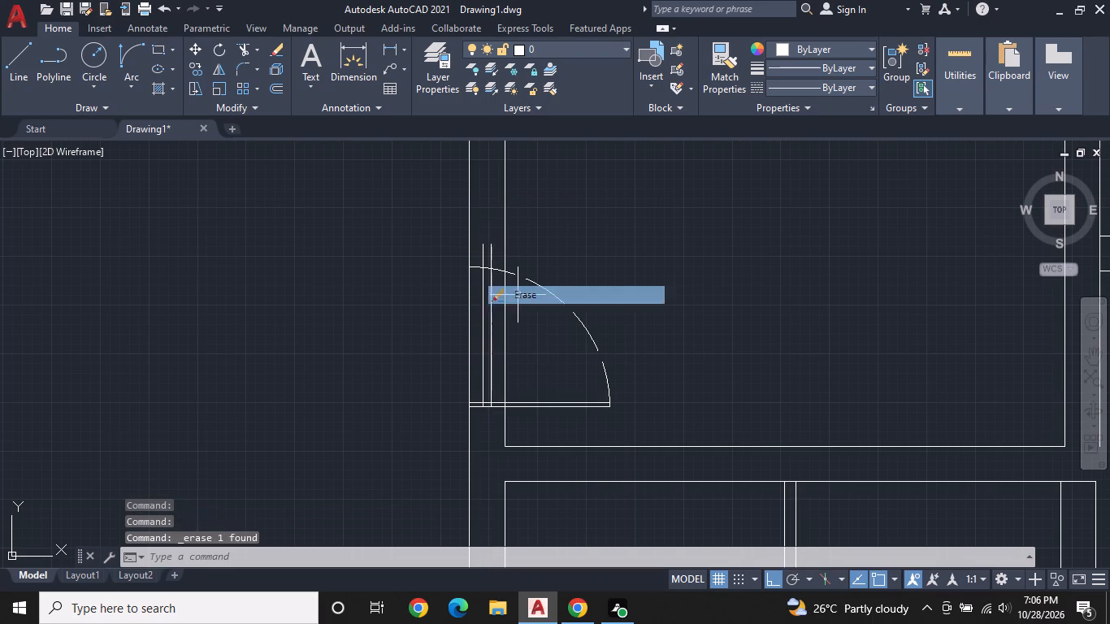
key(Escape)
key(Escape)
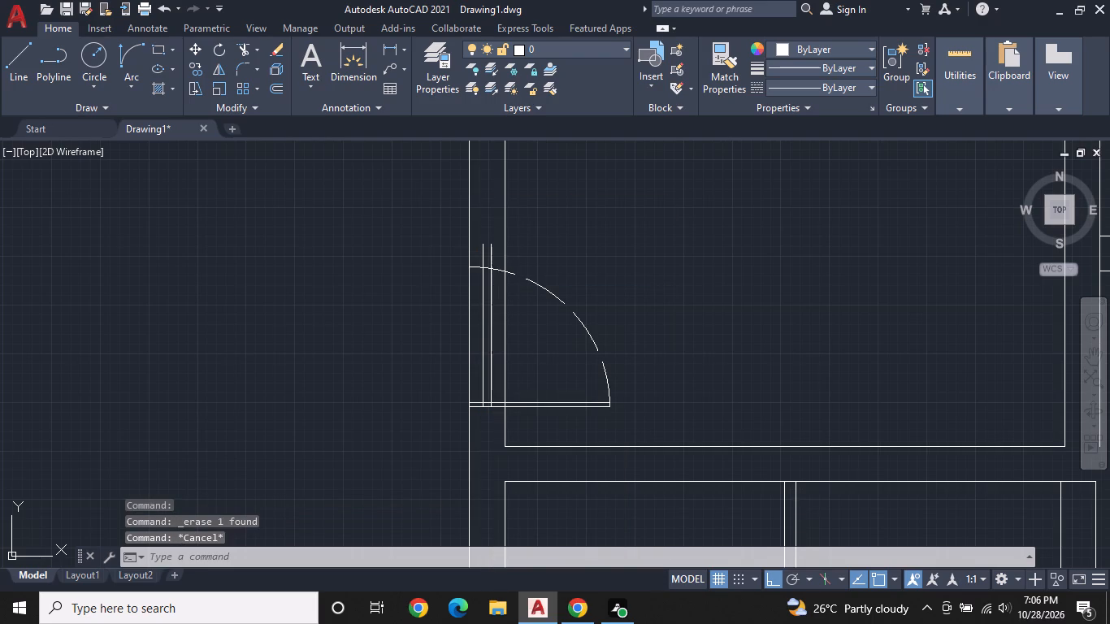
Trim the upper ends of the two remaining vertical lines where they project above the door swing arc.
text(TR)
key(space)
click(492, 253)
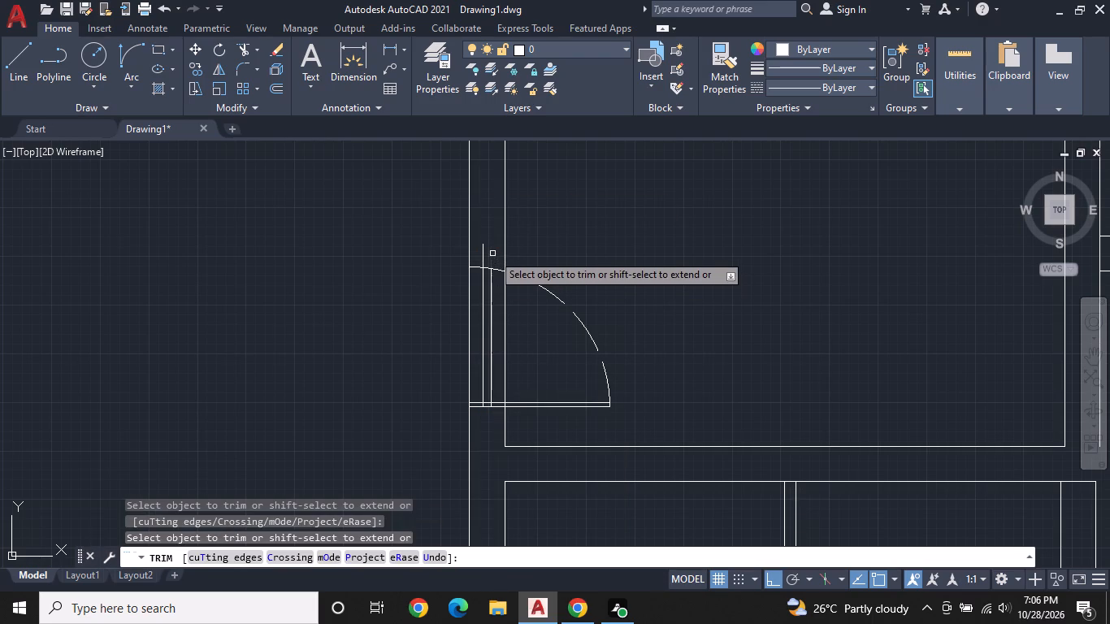
click(481, 257)
key(Escape)
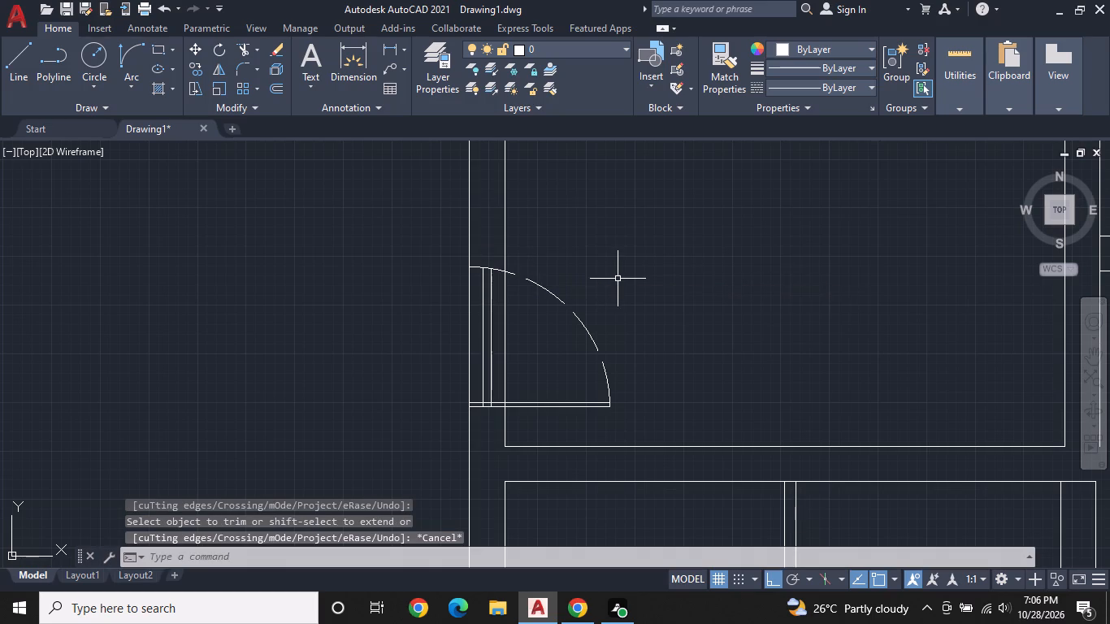
Trim both exterior wall lines between the door swing arc and the door leaf to open the doorway.
key(space)
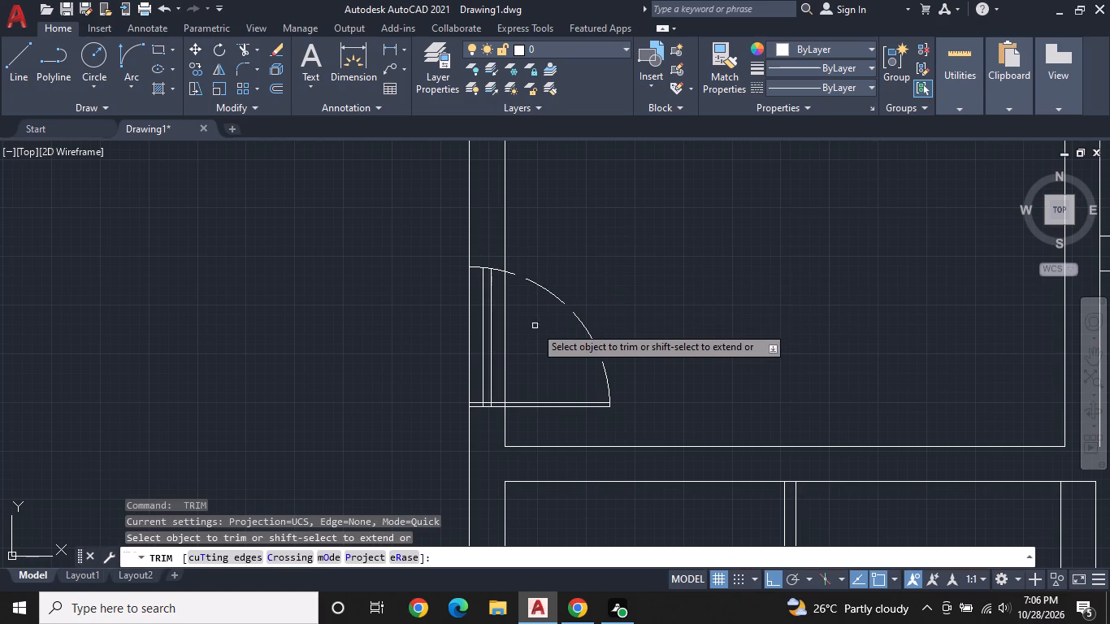
click(503, 346)
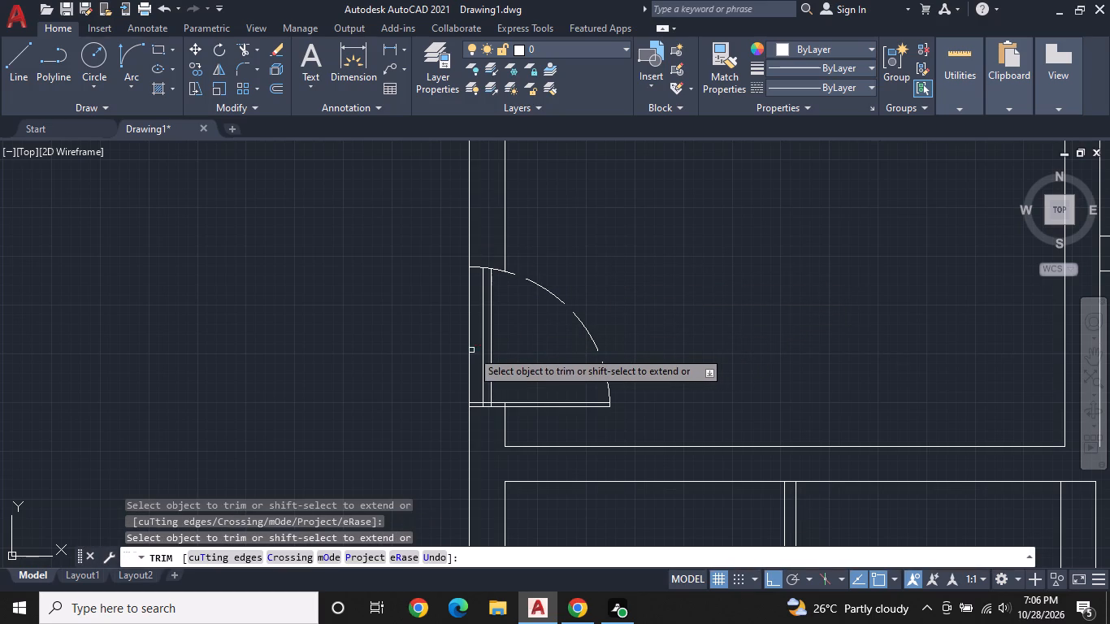
click(470, 350)
click(468, 349)
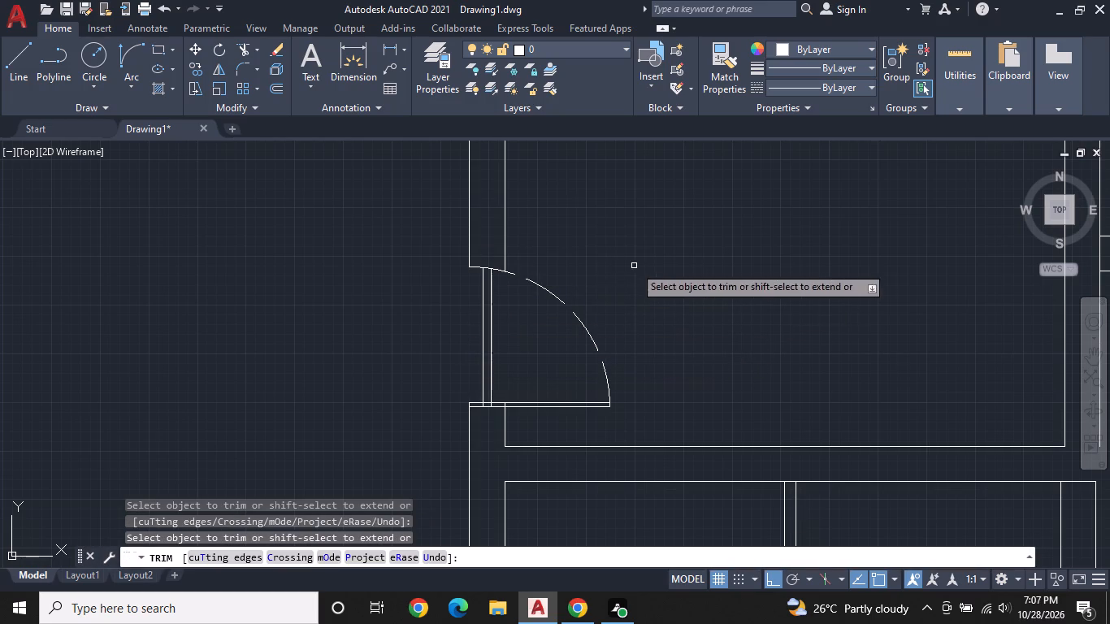
key(Escape)
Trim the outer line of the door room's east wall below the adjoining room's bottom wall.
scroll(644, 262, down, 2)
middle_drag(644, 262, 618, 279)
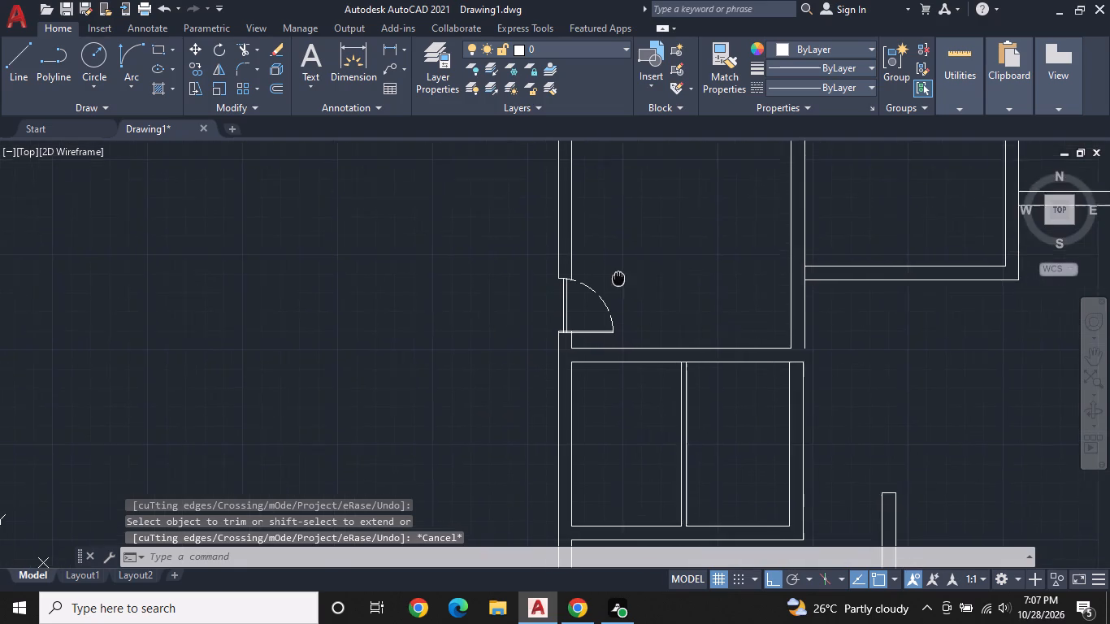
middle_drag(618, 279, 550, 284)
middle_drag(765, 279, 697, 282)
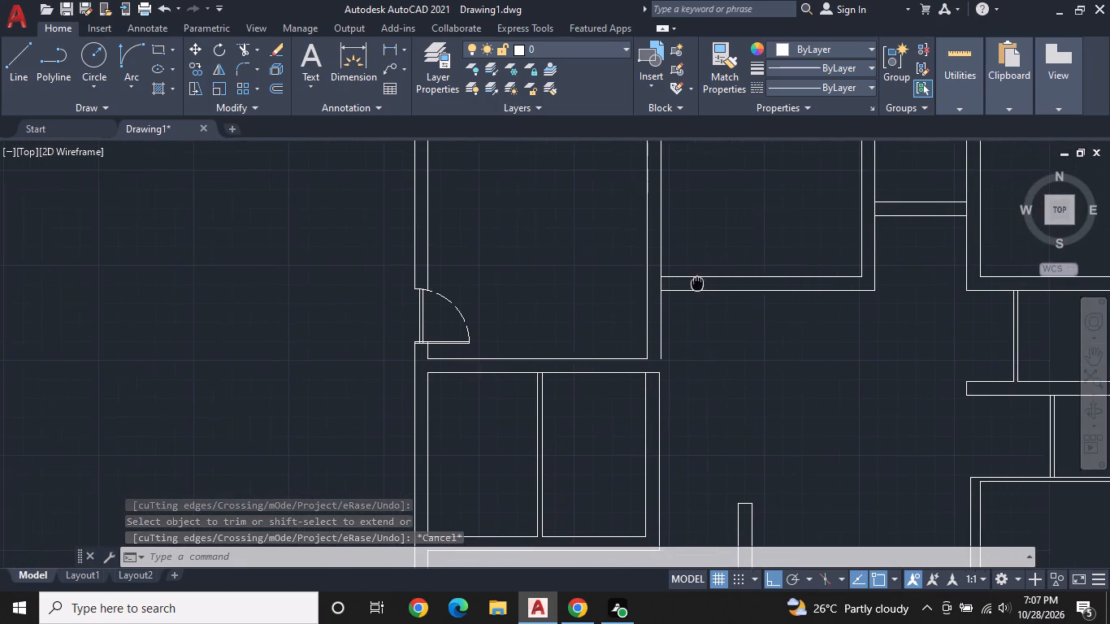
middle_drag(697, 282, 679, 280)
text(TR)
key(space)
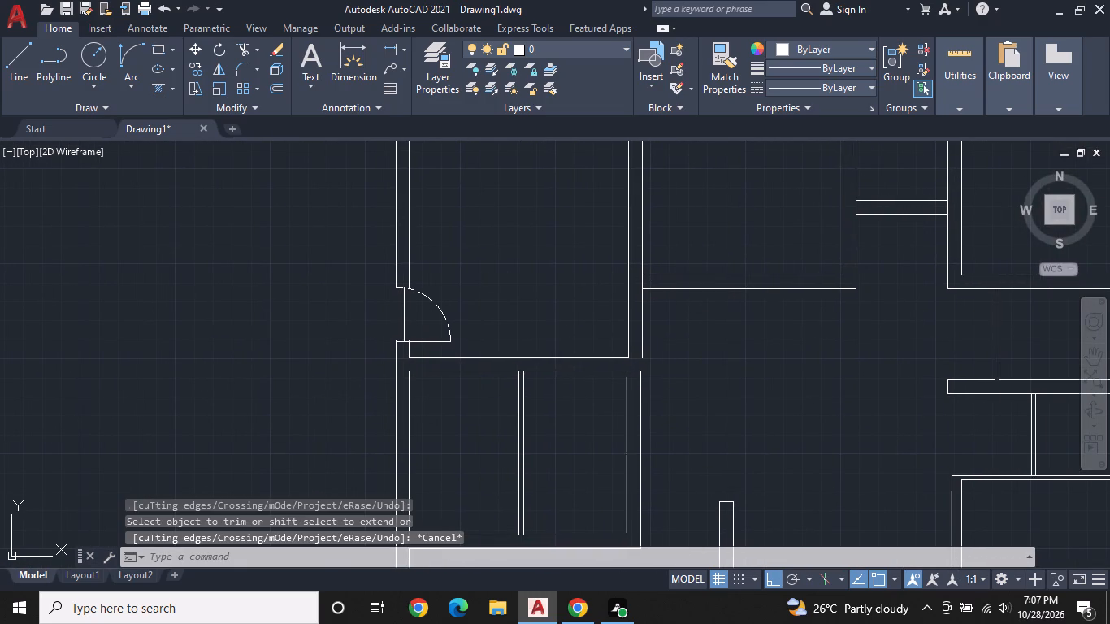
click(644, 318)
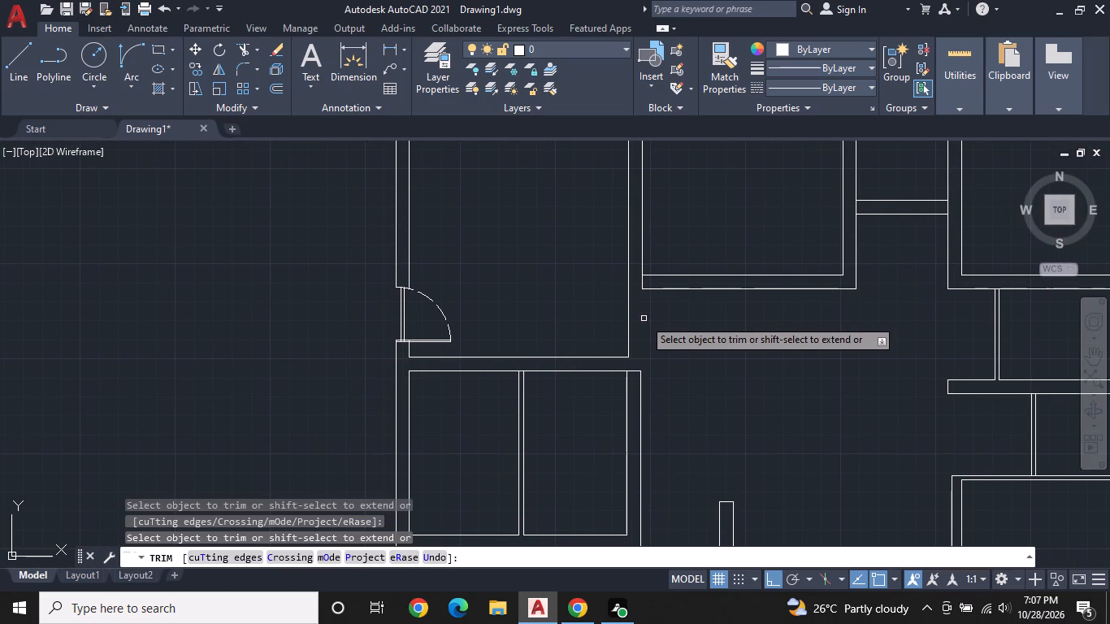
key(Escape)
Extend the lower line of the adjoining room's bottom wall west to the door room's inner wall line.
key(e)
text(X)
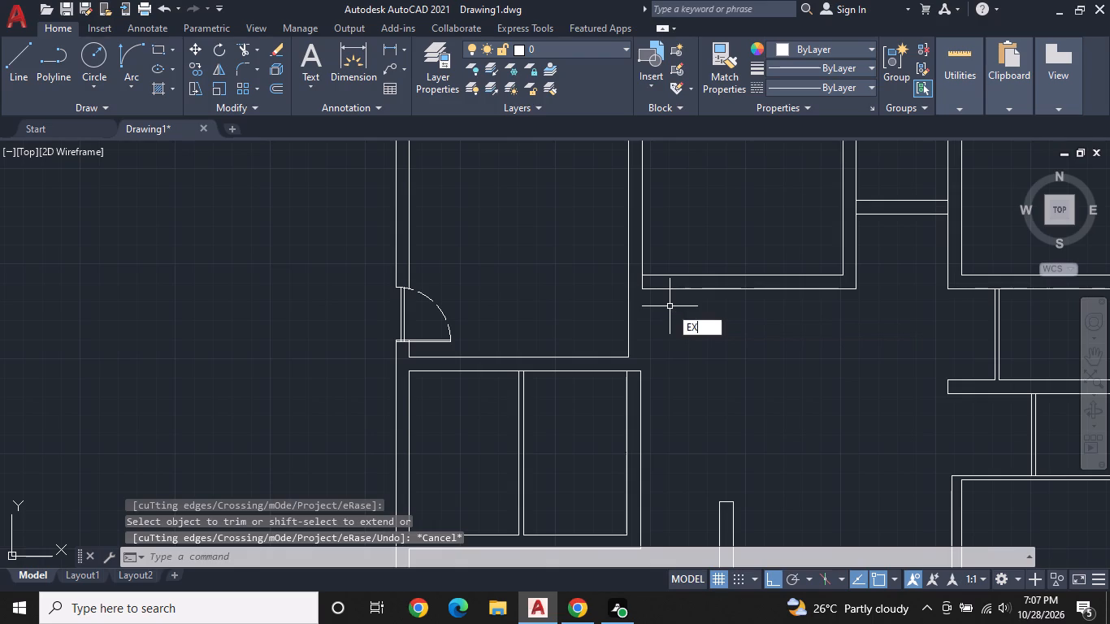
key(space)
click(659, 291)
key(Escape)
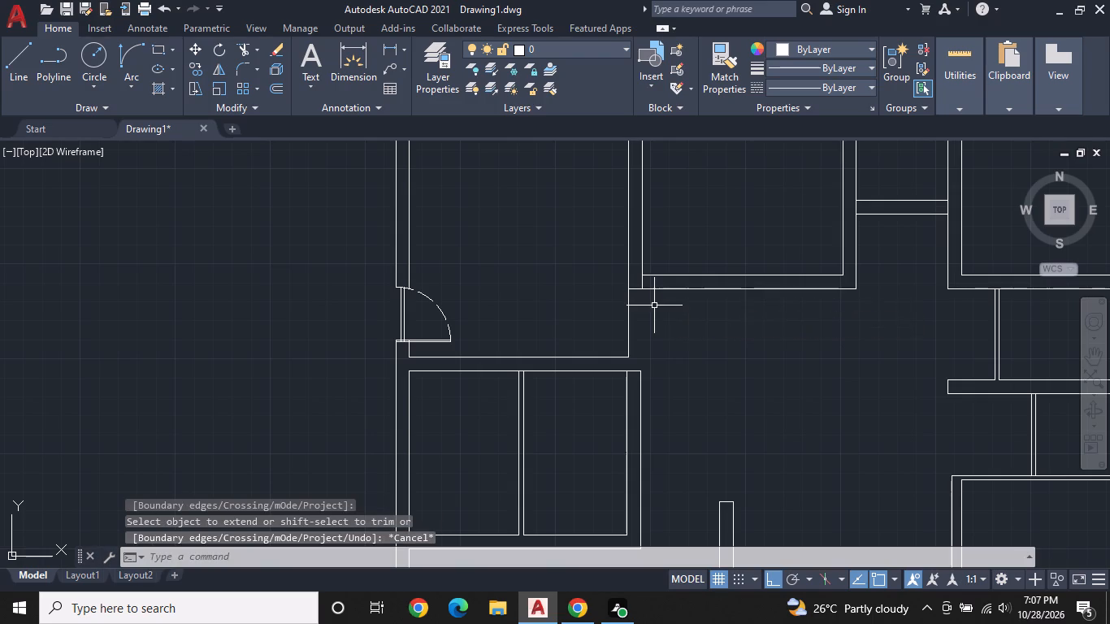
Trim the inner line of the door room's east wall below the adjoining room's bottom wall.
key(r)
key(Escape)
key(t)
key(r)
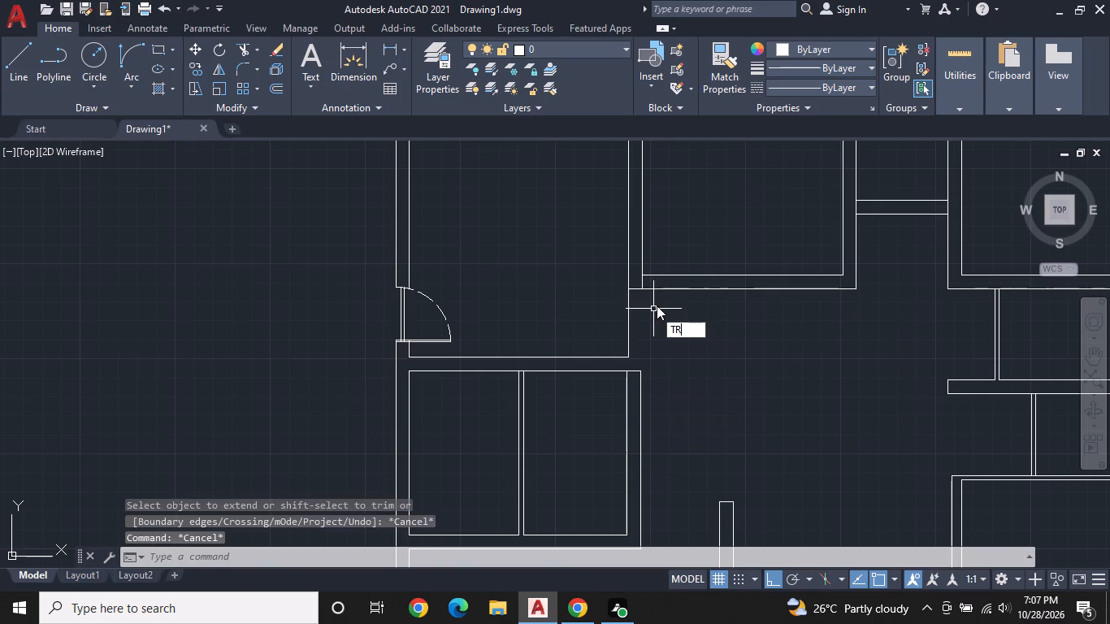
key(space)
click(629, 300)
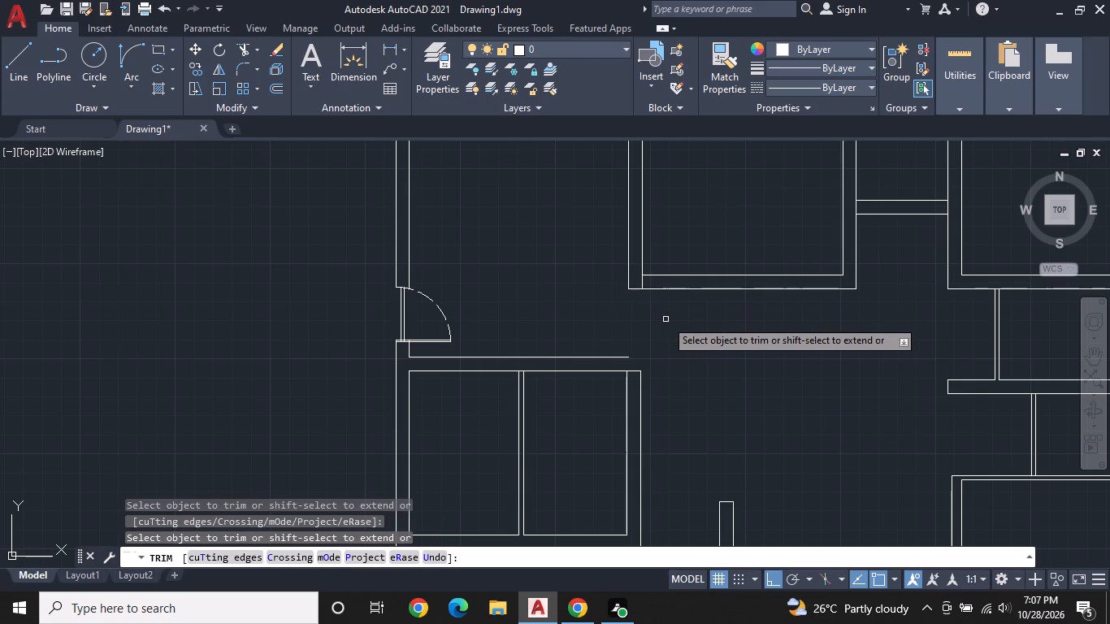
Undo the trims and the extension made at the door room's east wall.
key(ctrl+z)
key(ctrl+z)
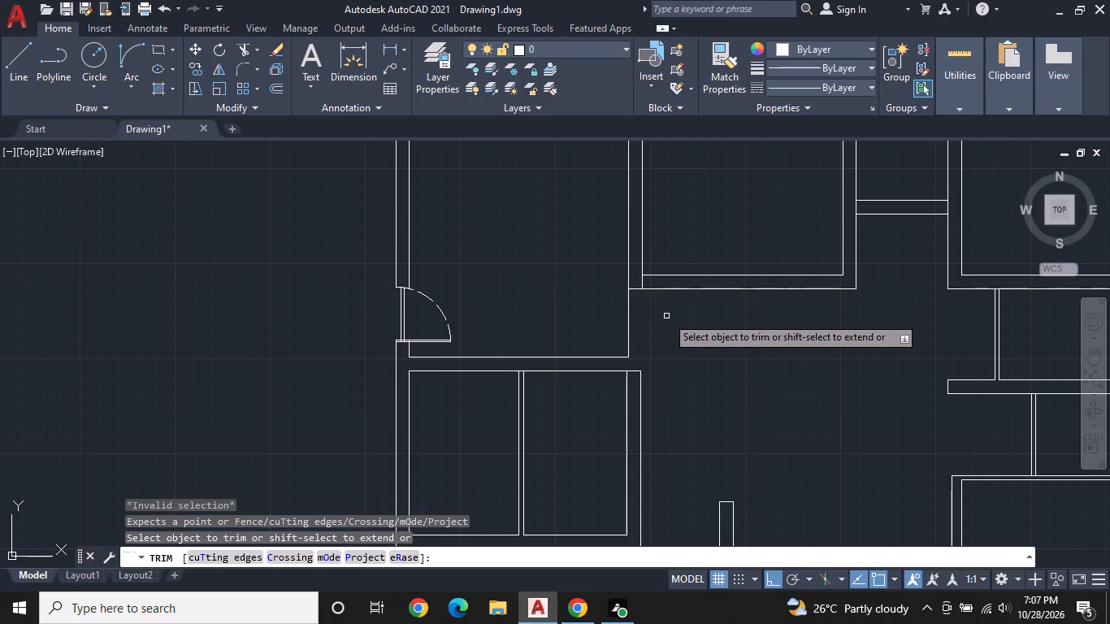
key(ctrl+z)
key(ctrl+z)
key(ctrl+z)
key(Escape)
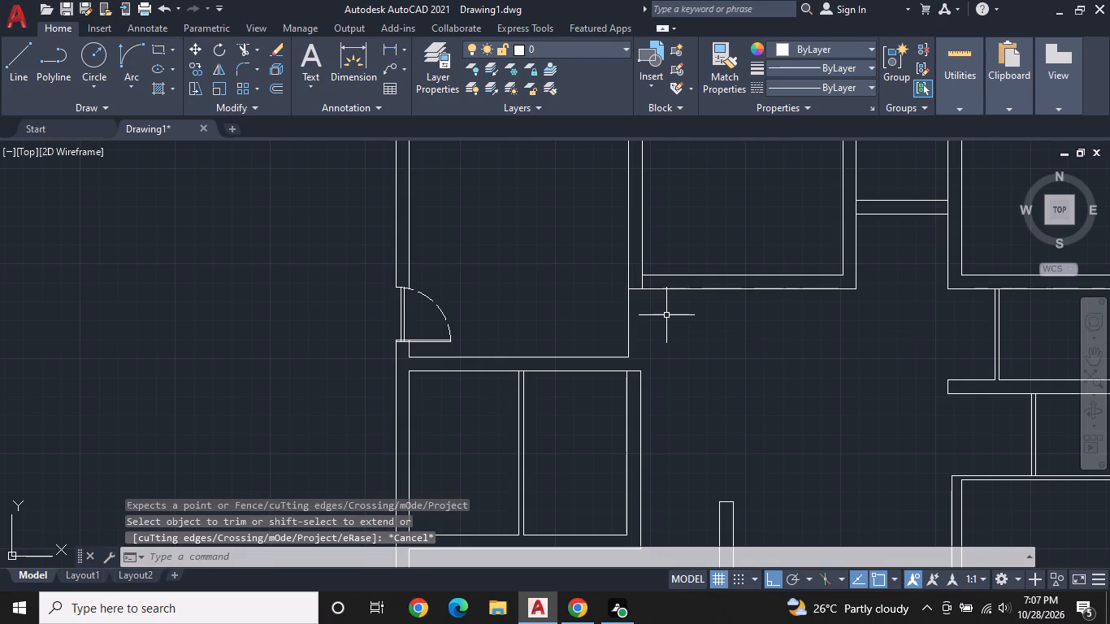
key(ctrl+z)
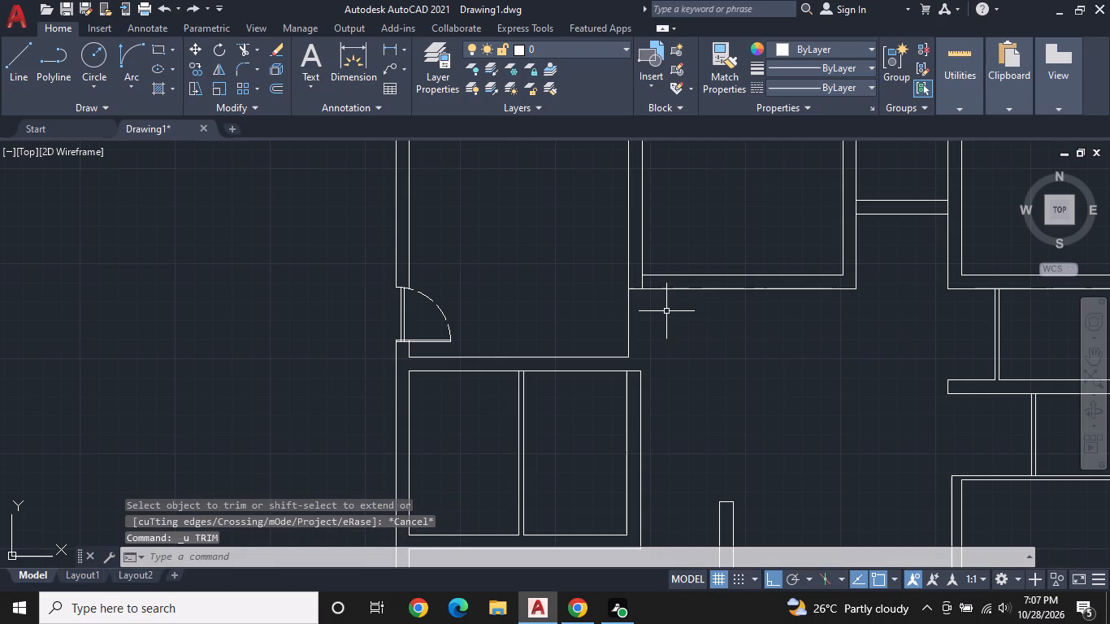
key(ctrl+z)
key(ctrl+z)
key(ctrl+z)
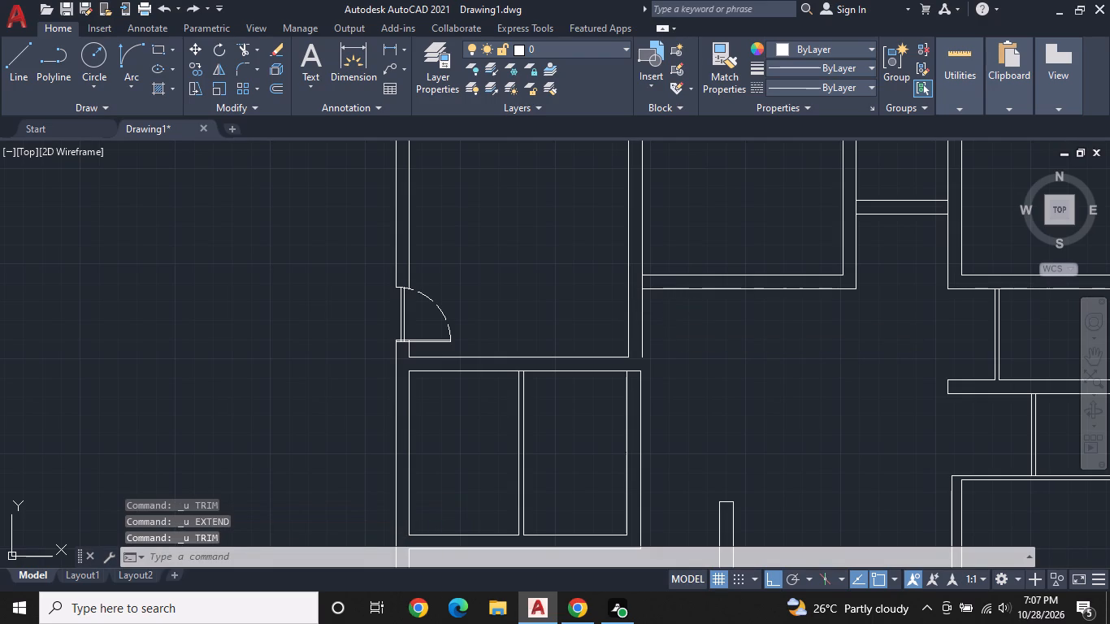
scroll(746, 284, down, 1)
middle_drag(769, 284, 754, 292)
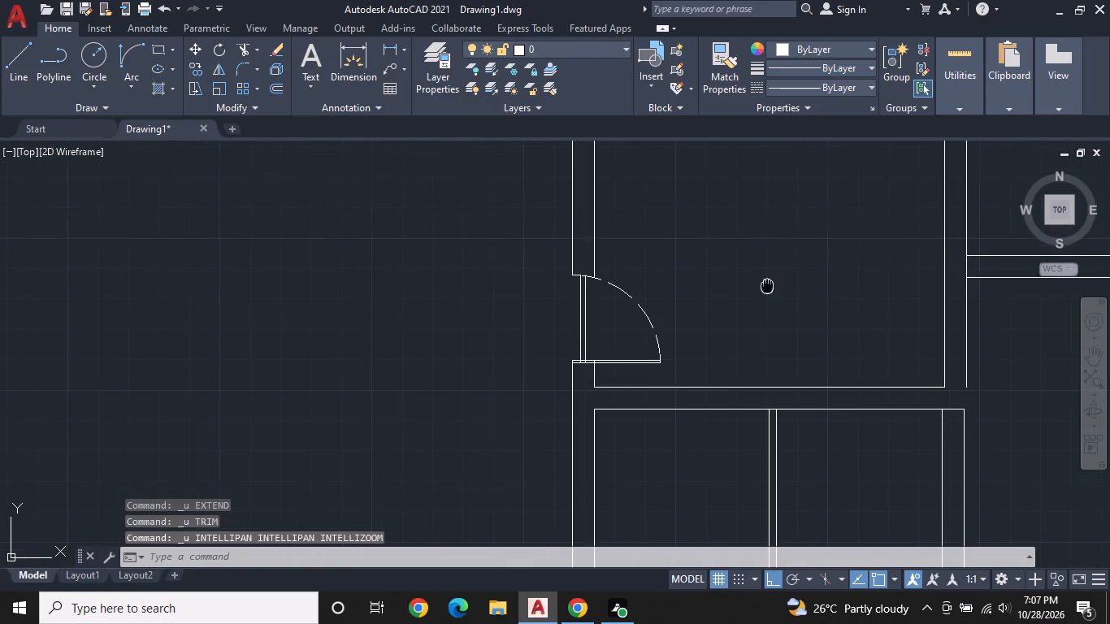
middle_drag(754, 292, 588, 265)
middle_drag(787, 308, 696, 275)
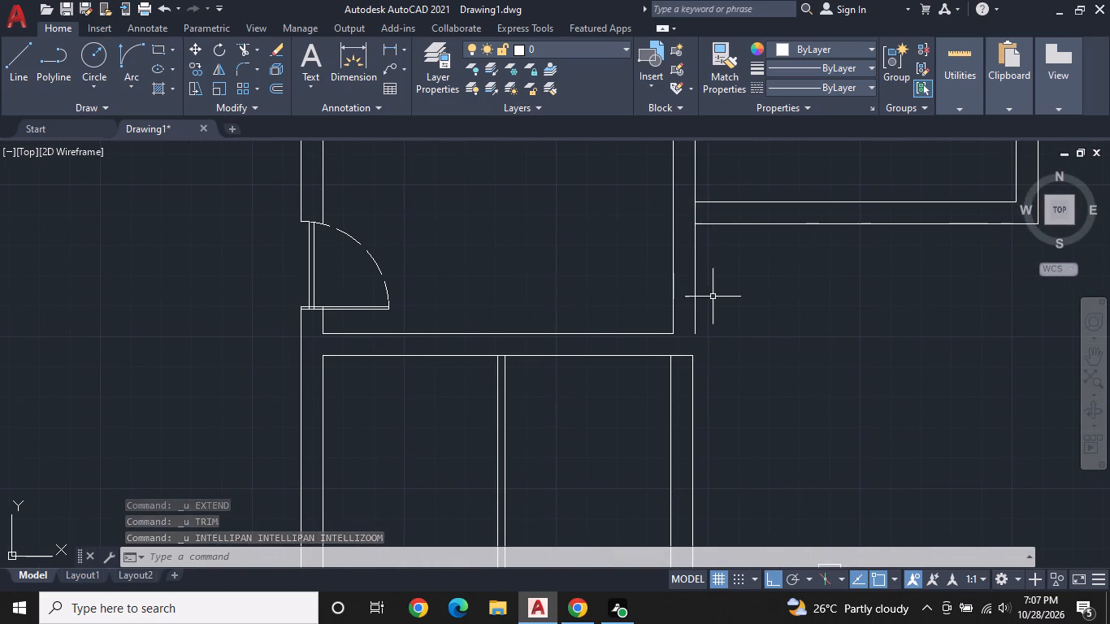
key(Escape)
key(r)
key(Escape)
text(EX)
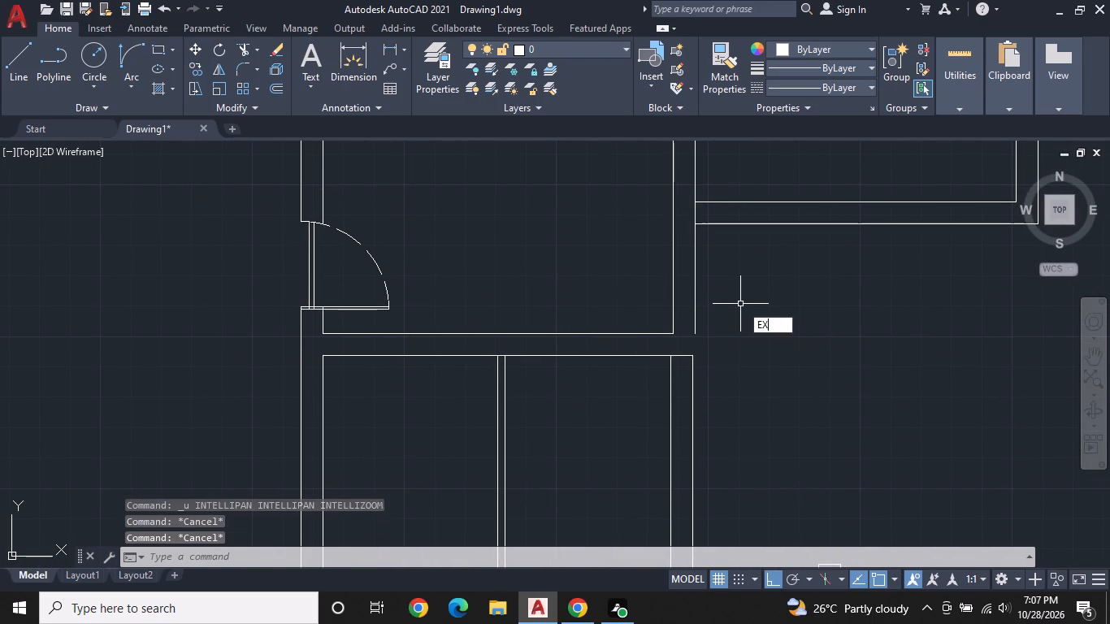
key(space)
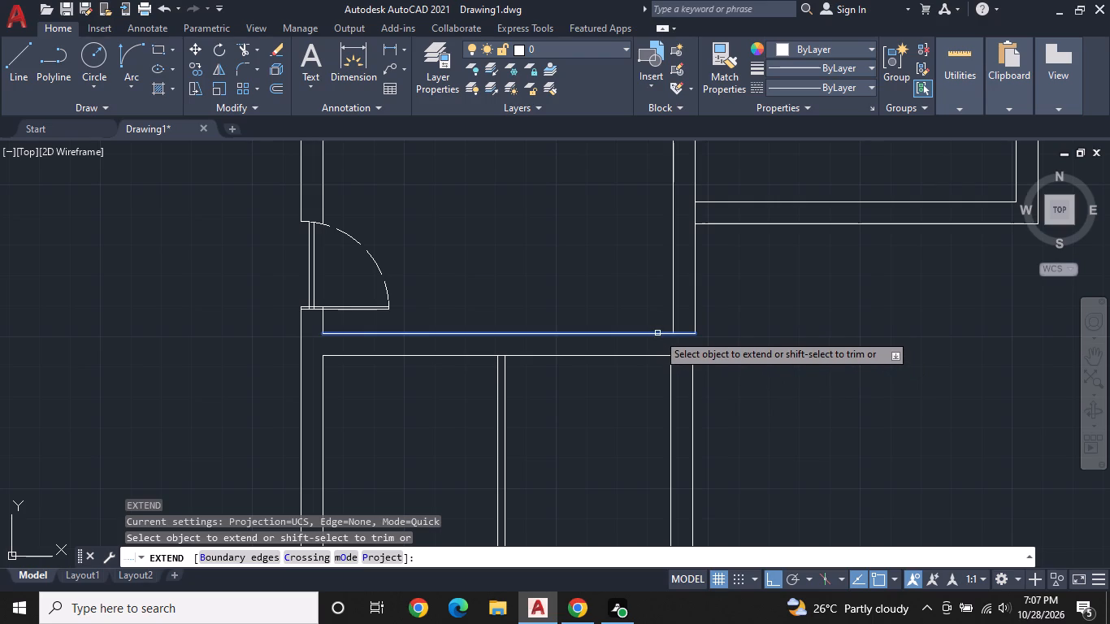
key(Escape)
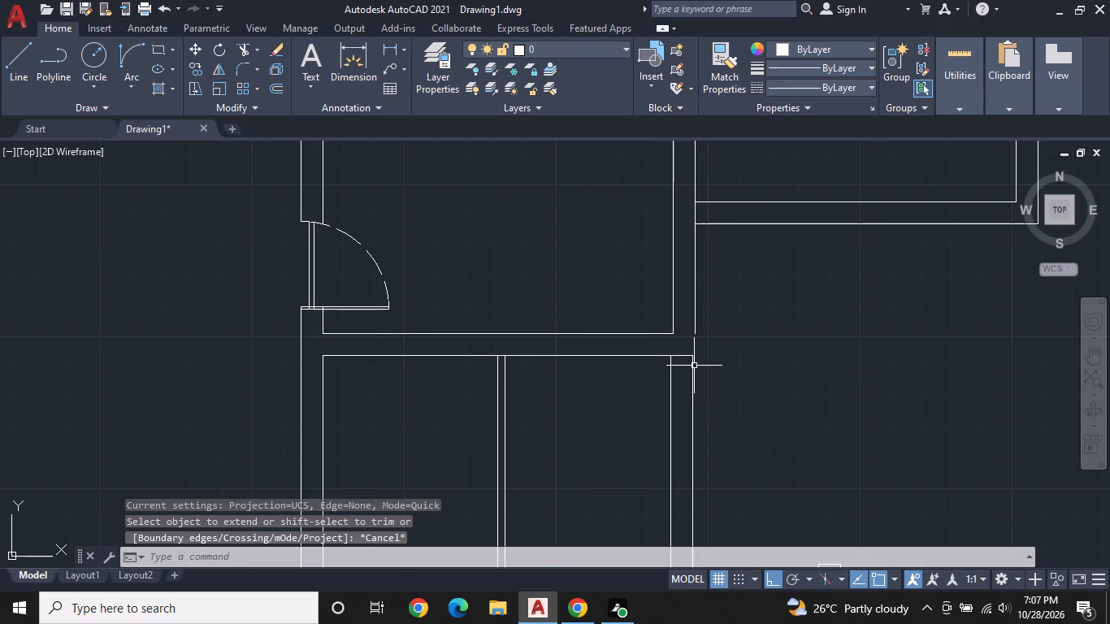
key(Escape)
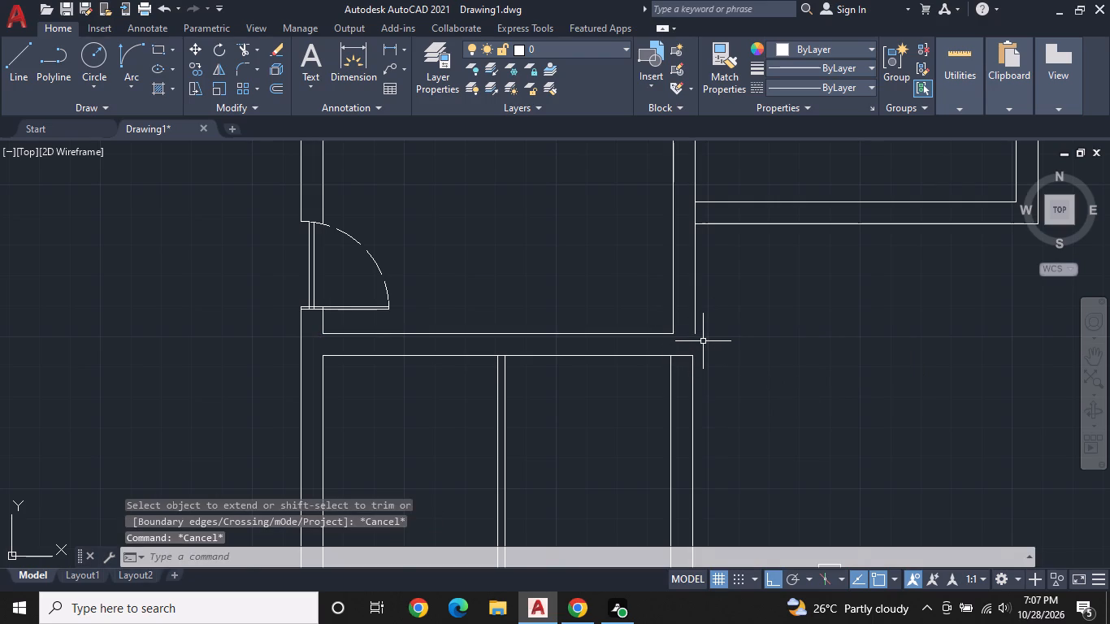
Trim the outer line of the door room's east wall below the adjoining room's bottom wall.
text(TR)
key(space)
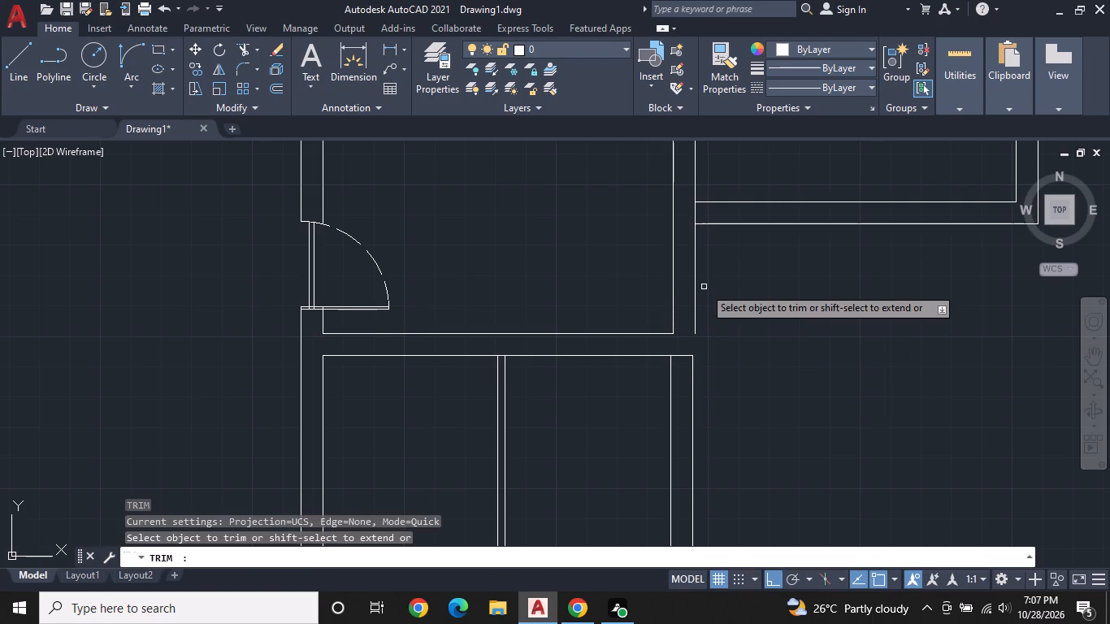
click(692, 294)
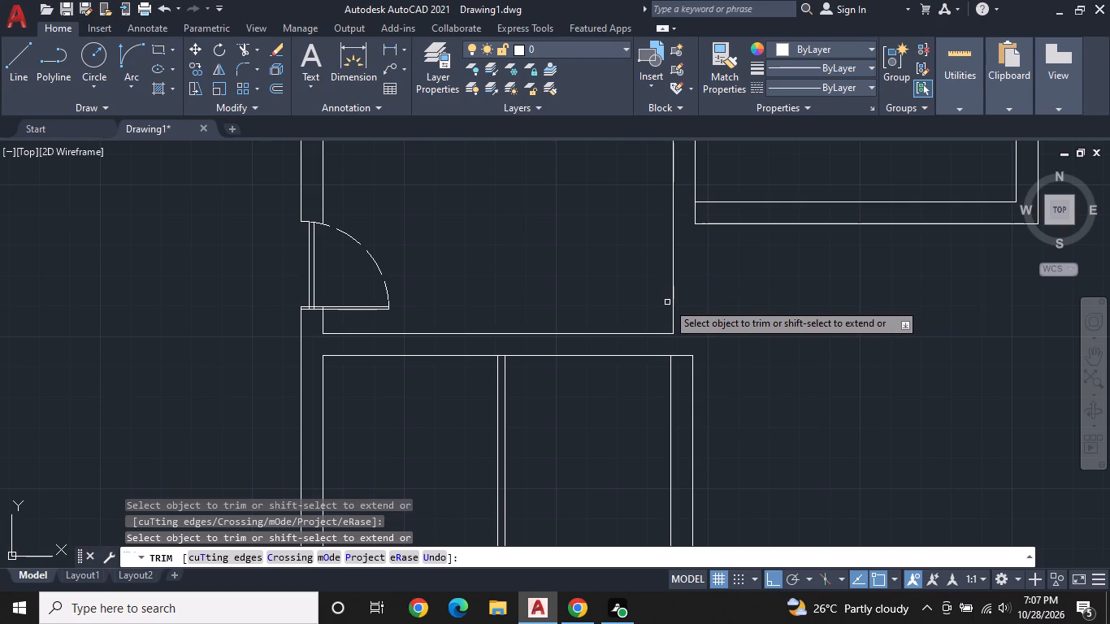
key(Escape)
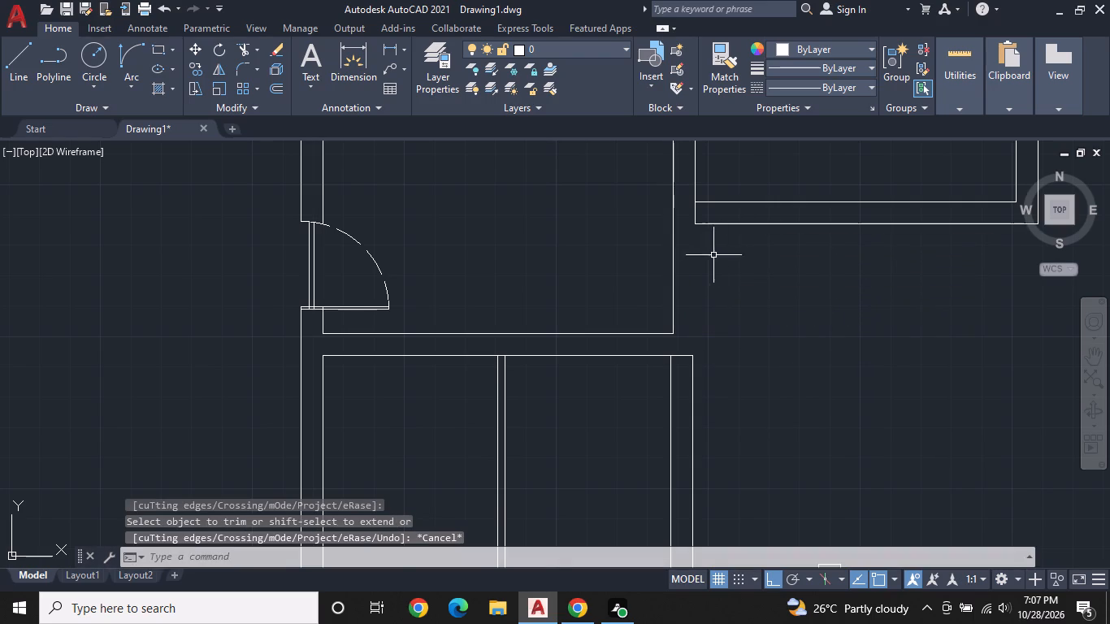
Draw a line from the door room's southeast inner corner about 8" east, then down to the outer corner of the rooms below.
middle_drag(713, 280, 721, 238)
text(L)
key(space)
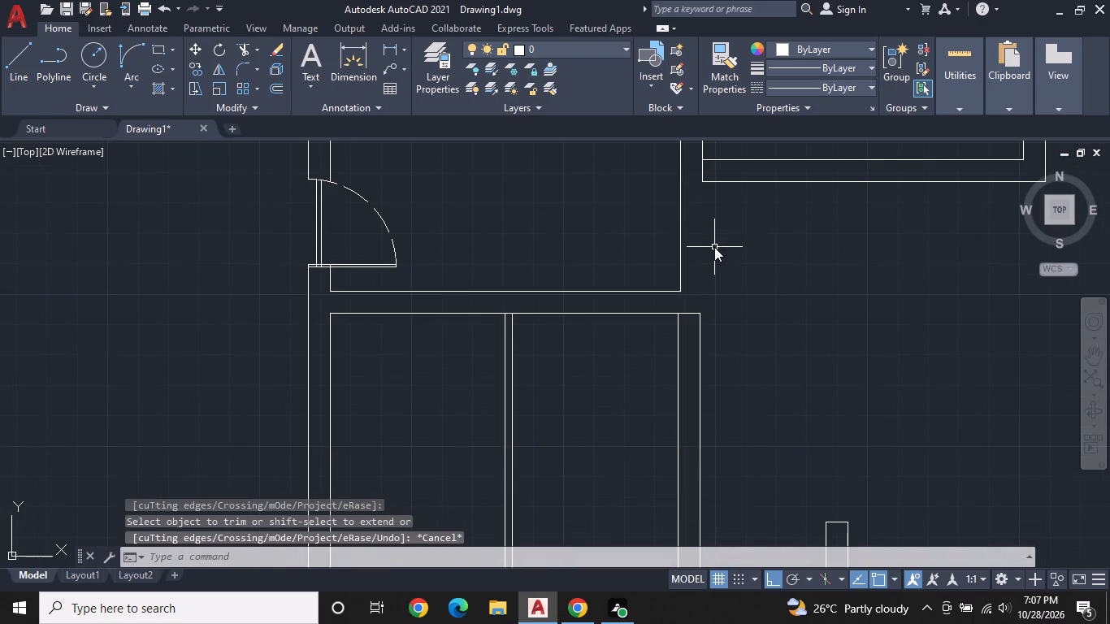
click(683, 294)
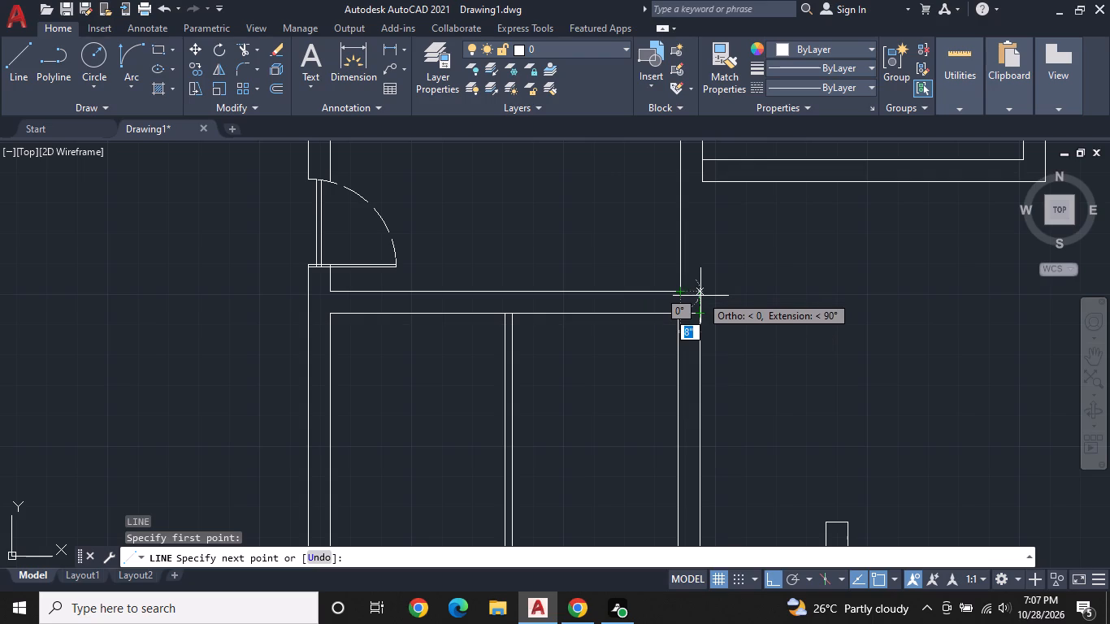
click(700, 294)
click(700, 315)
key(space)
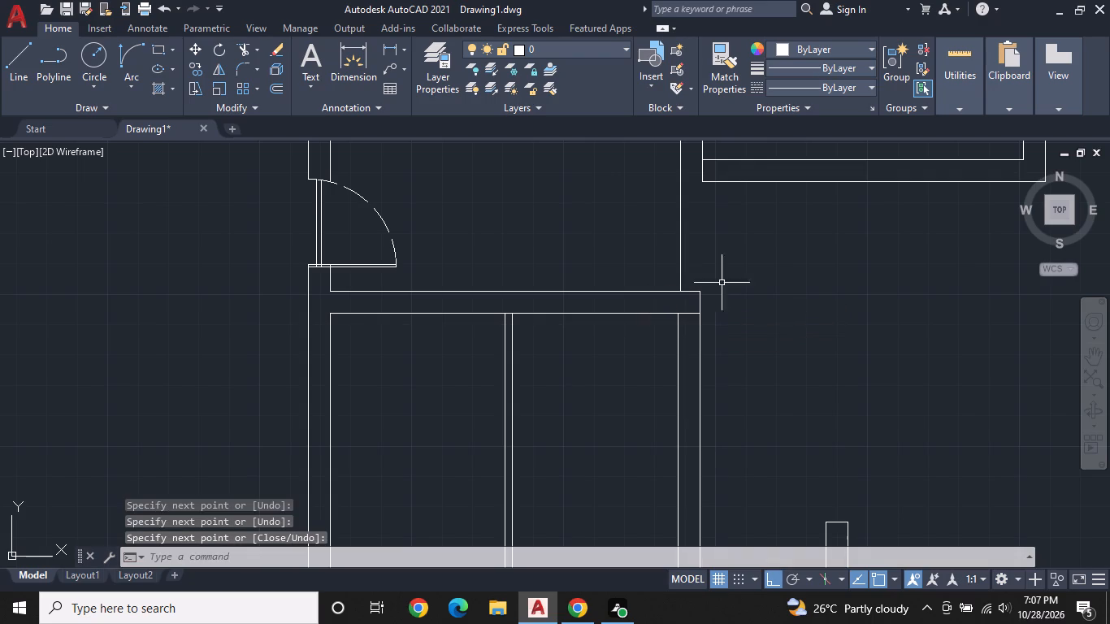
key(Escape)
Extend the lower line of the adjoining room's bottom wall west to the inner line of the door room's east wall.
middle_drag(716, 246, 721, 279)
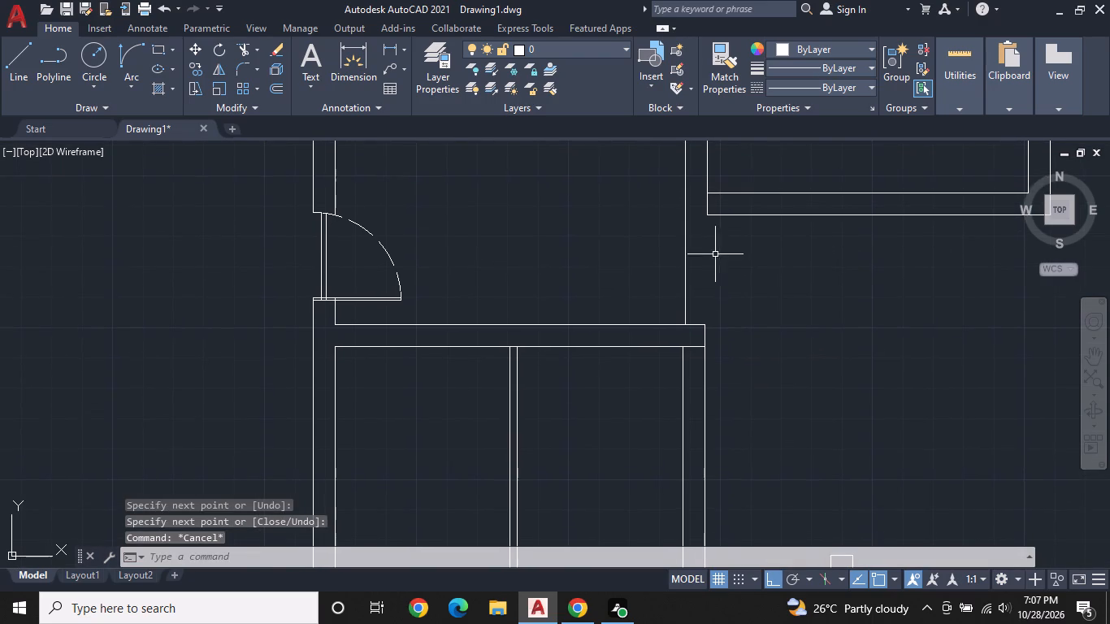
middle_drag(713, 241, 719, 285)
key(e)
key(x)
key(space)
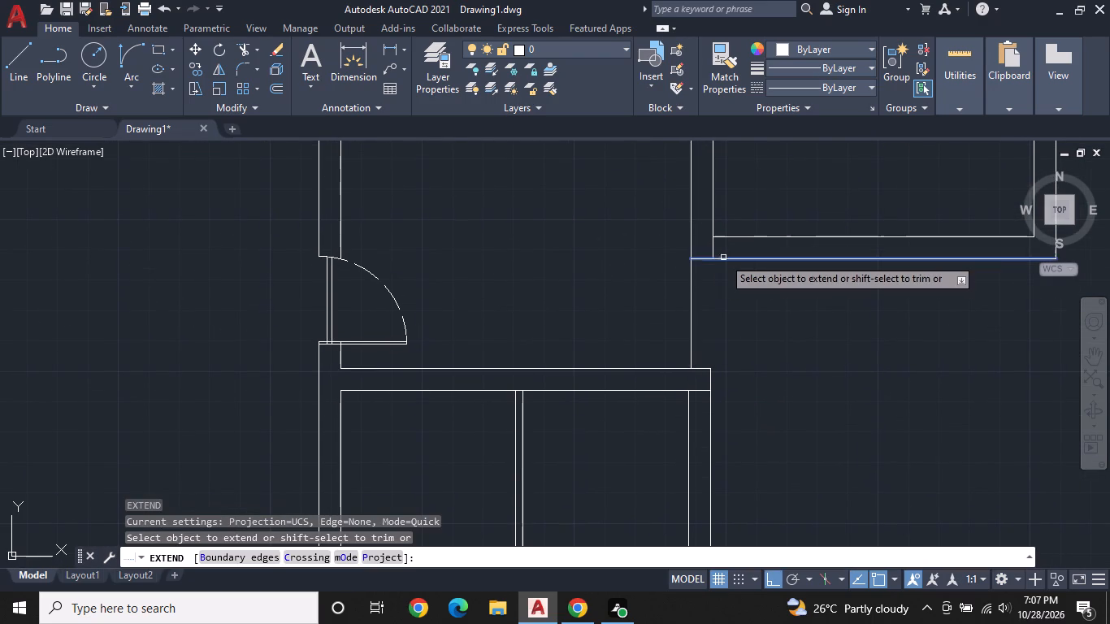
click(725, 258)
key(Escape)
Trim the door room's east wall line across the opening and the overlapping line stubs at the wall corners above and below it.
key(t)
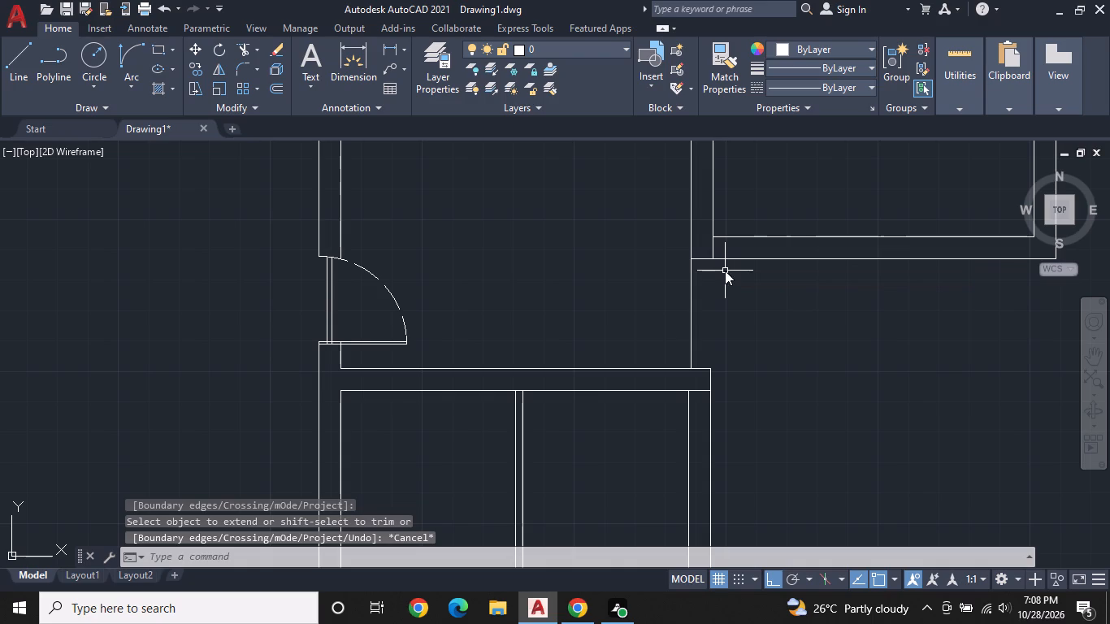
key(r)
key(space)
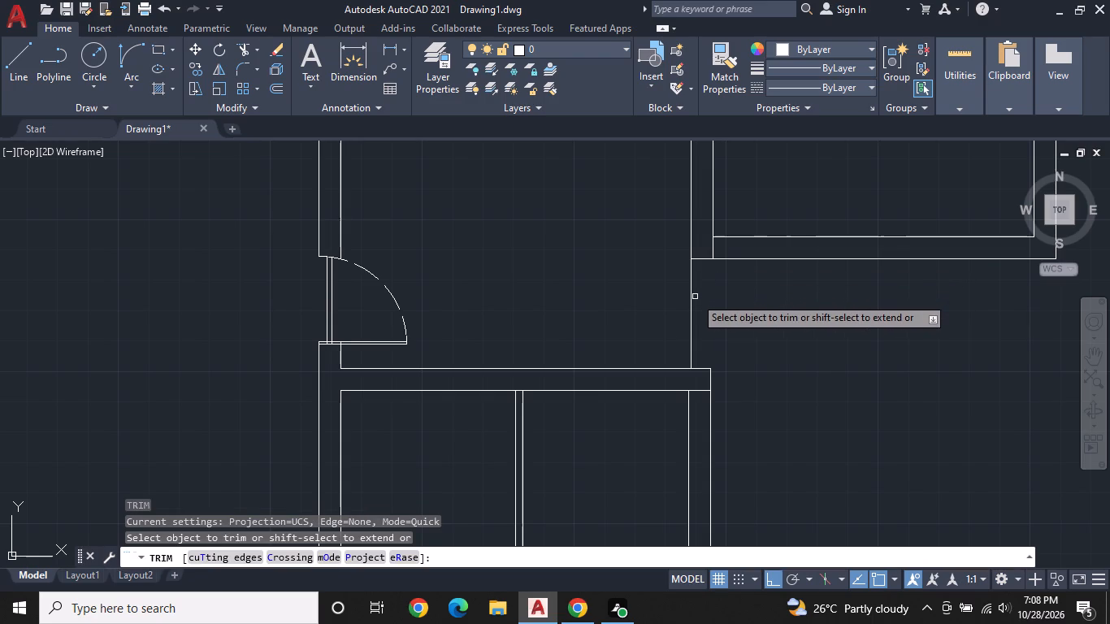
click(692, 298)
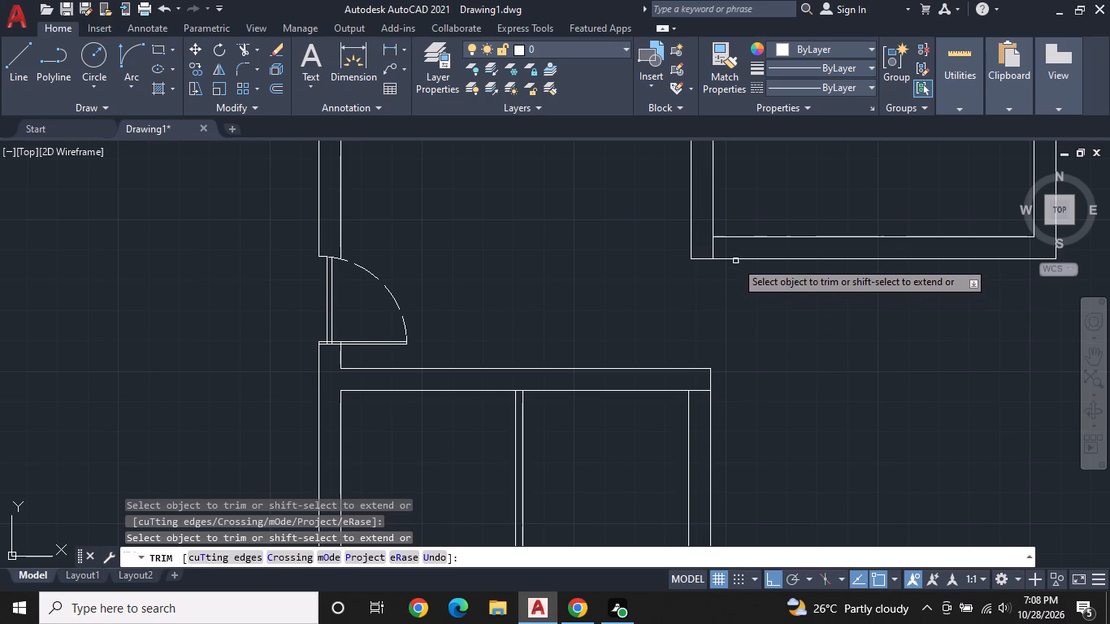
click(712, 252)
scroll(761, 243, down, 2)
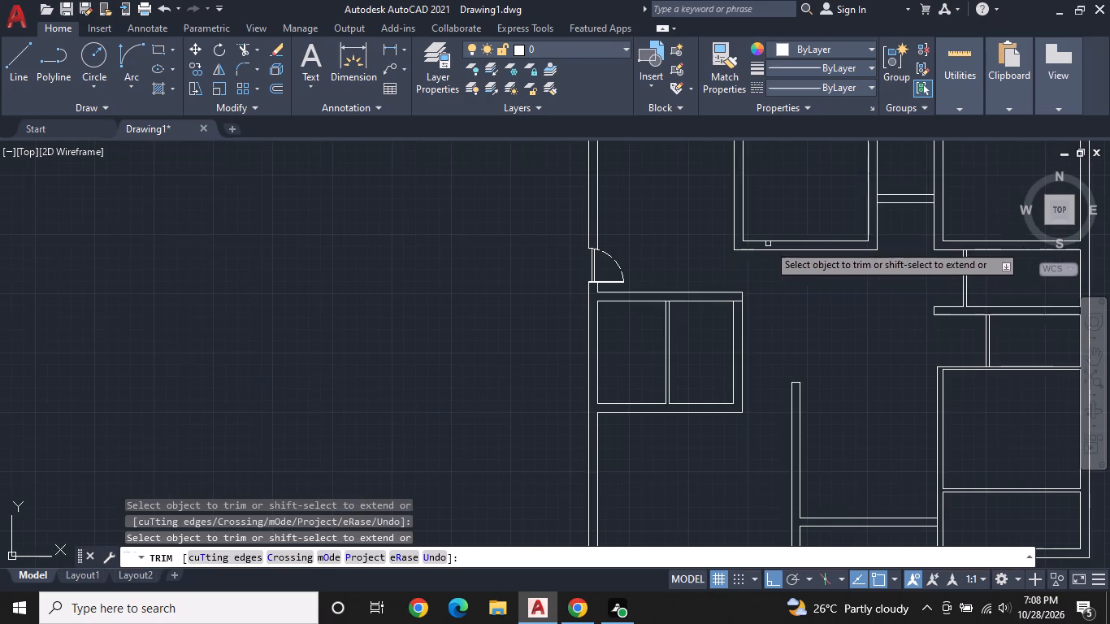
middle_drag(781, 229, 703, 264)
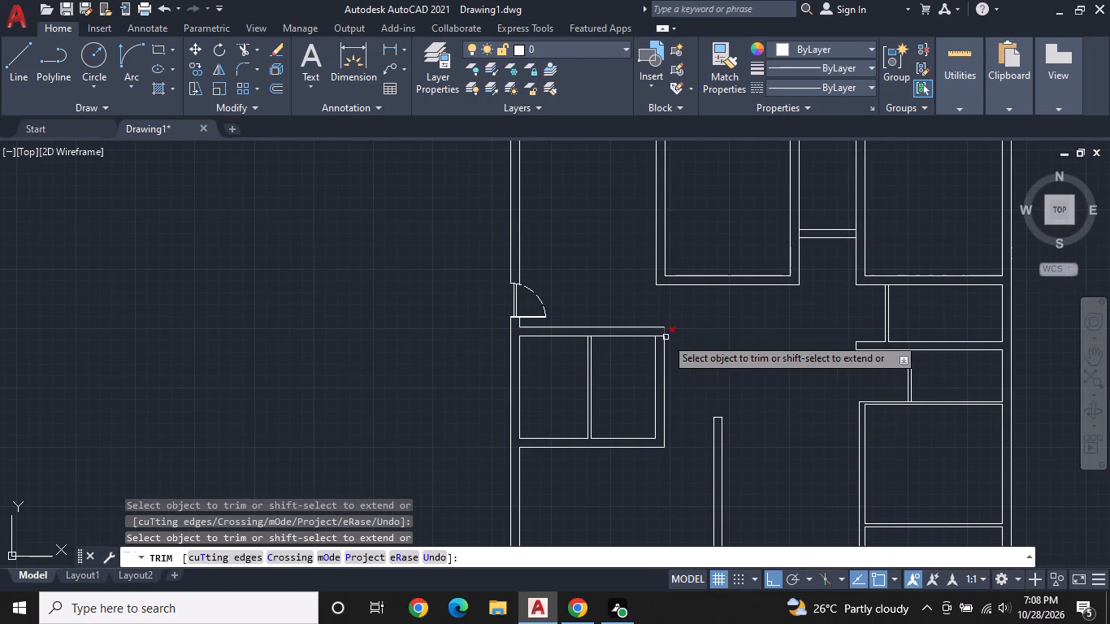
scroll(666, 337, up, 1)
click(655, 336)
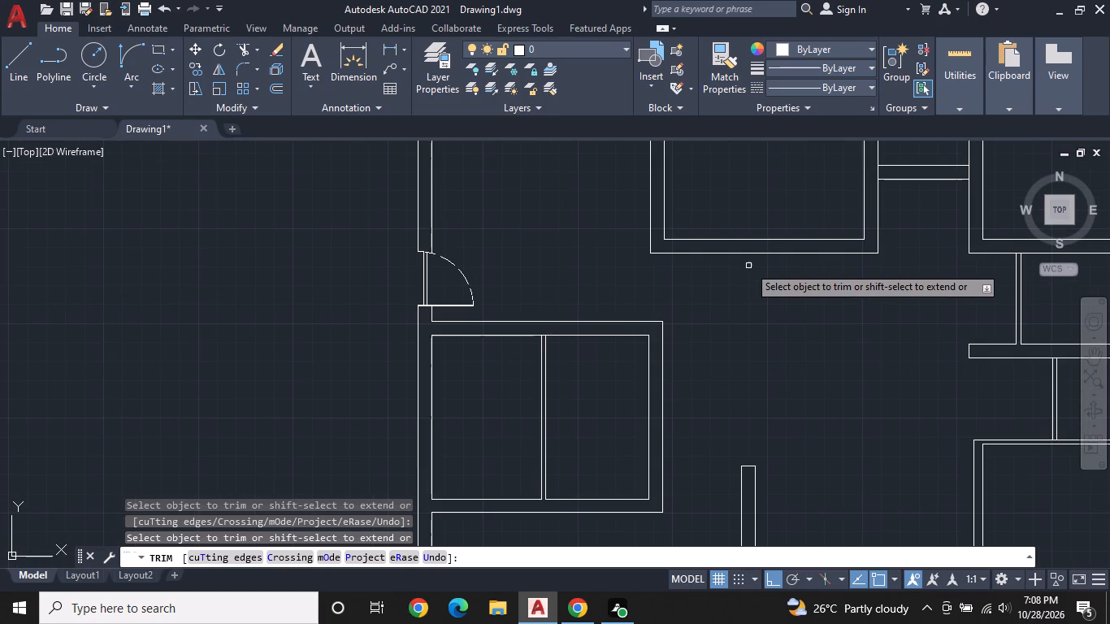
middle_drag(755, 261, 627, 340)
key(Escape)
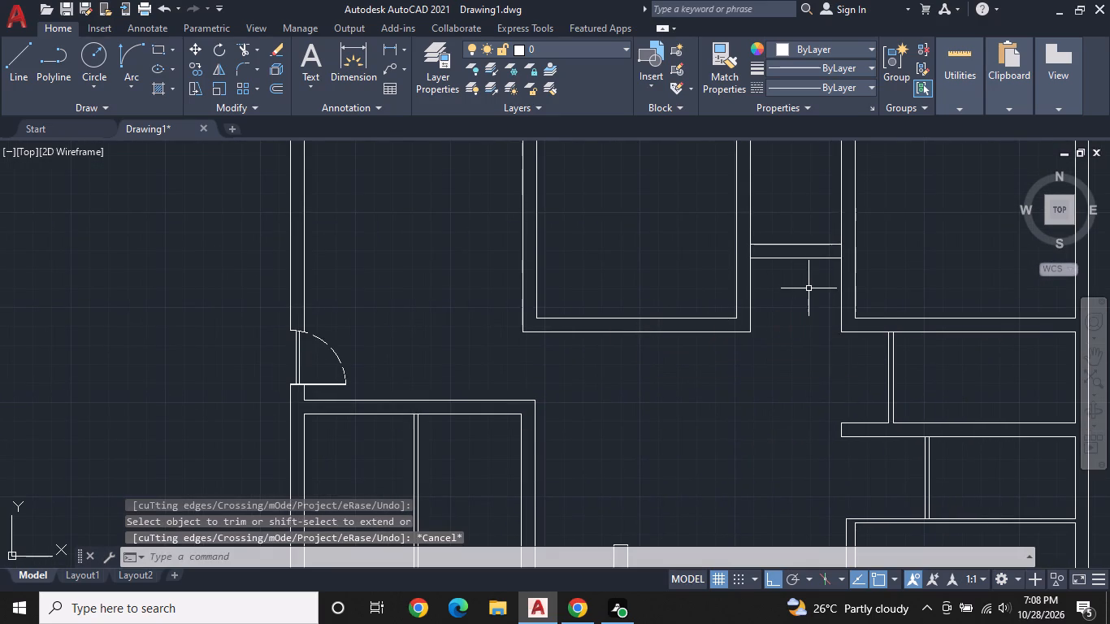
Extend the inner line of the adjoining room's bottom wall east to the outer line of its east wall.
middle_drag(748, 299, 686, 300)
scroll(687, 298, up, 1)
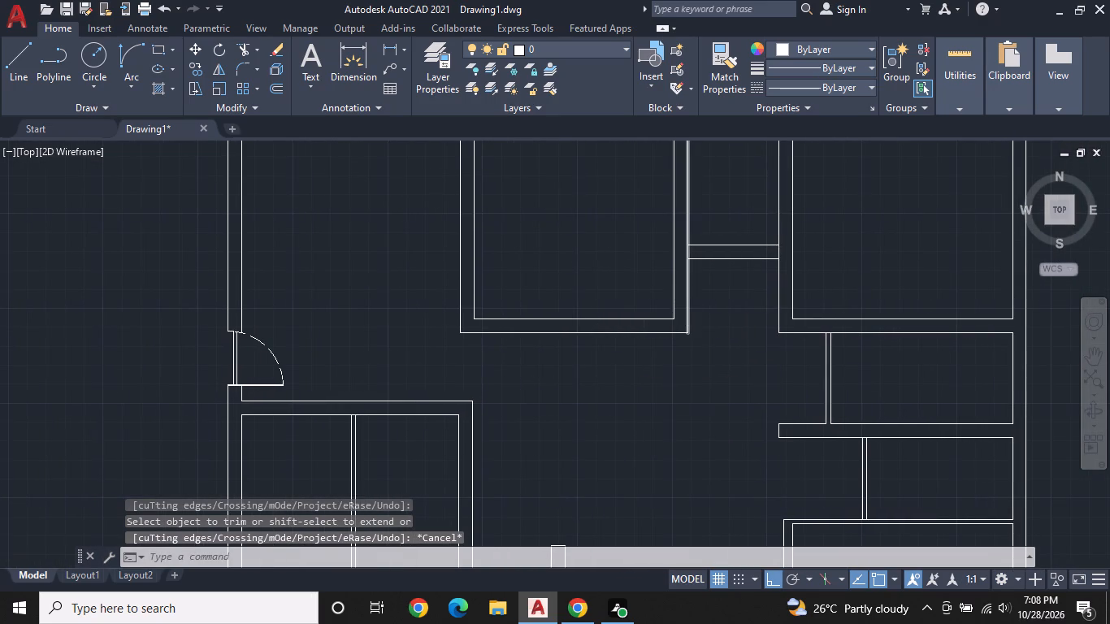
middle_drag(722, 270, 683, 283)
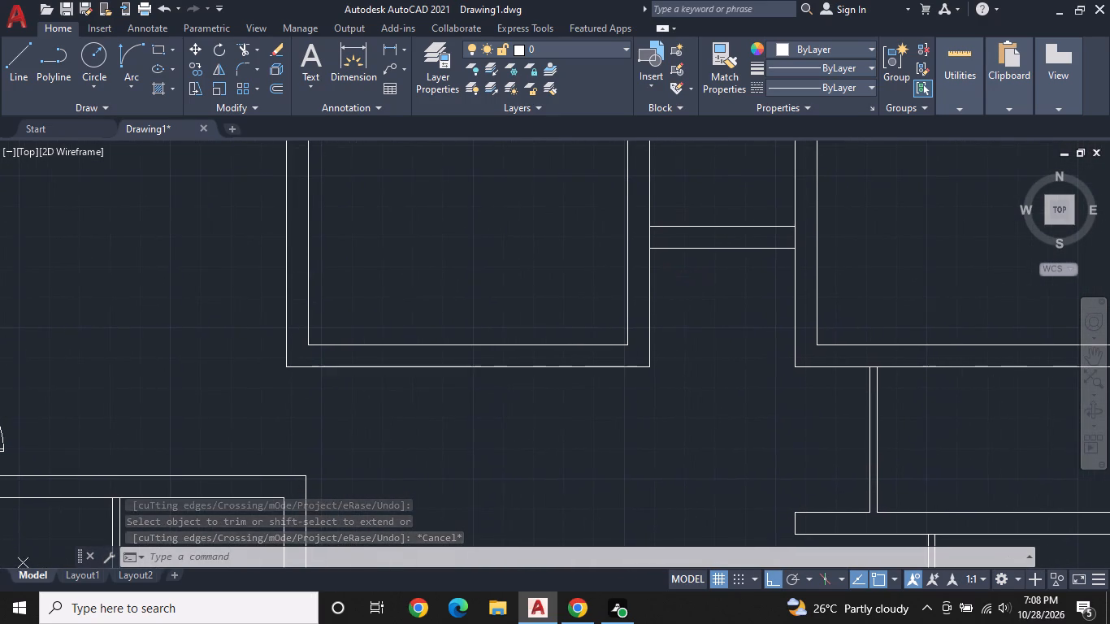
key(e)
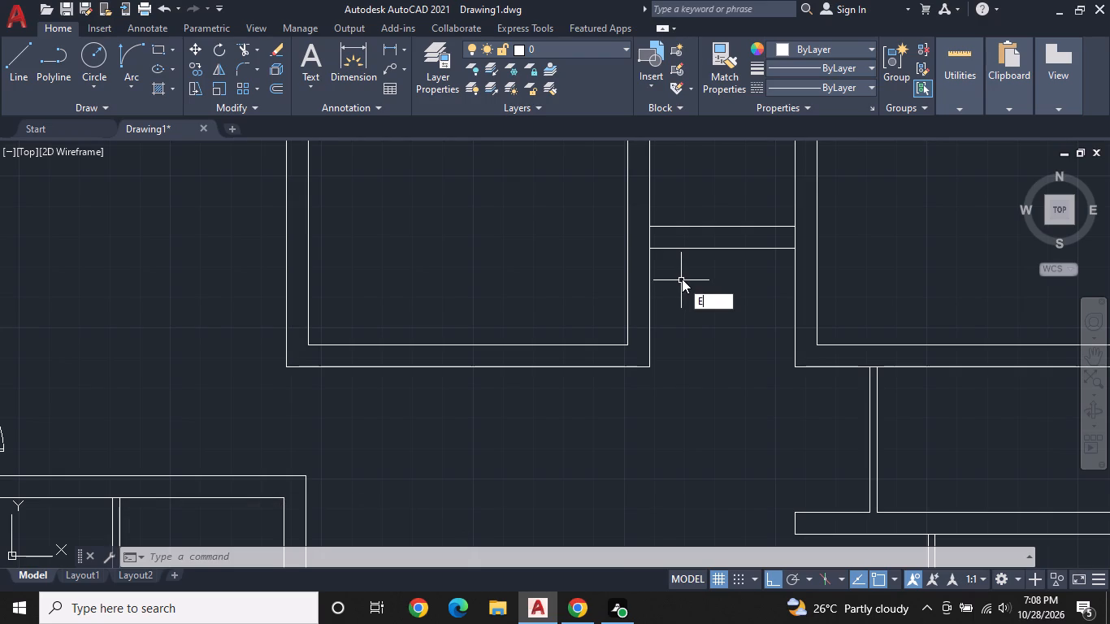
text(X)
key(space)
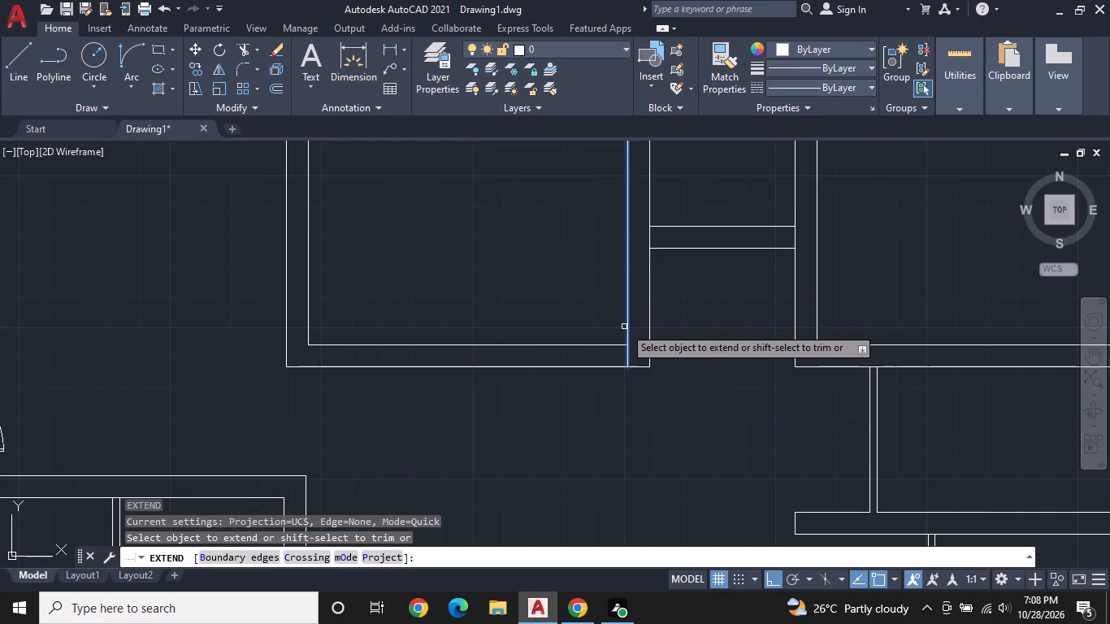
click(614, 344)
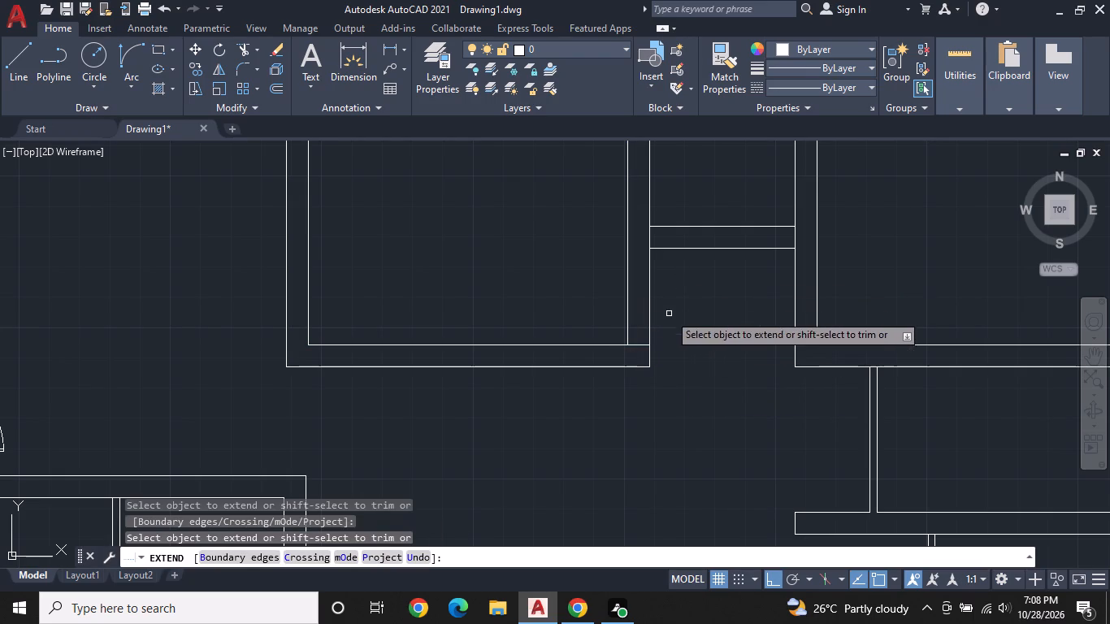
key(Escape)
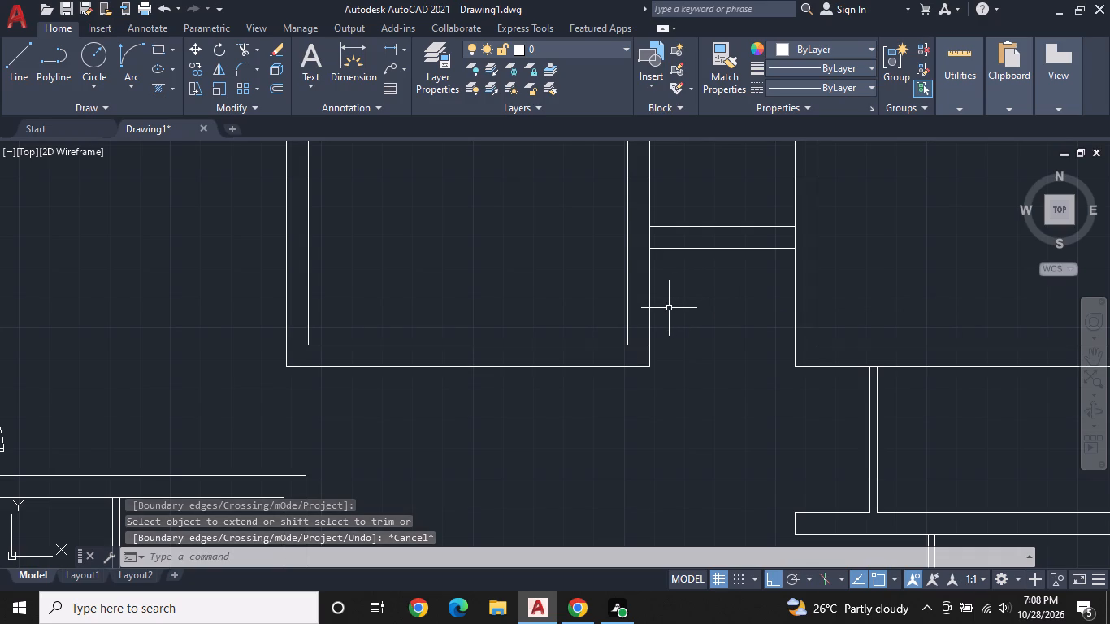
Draw a 3' line north along the adjoining room's outer east wall line from the extended line's end, finishing with a short tick east.
key(l)
key(space)
click(648, 349)
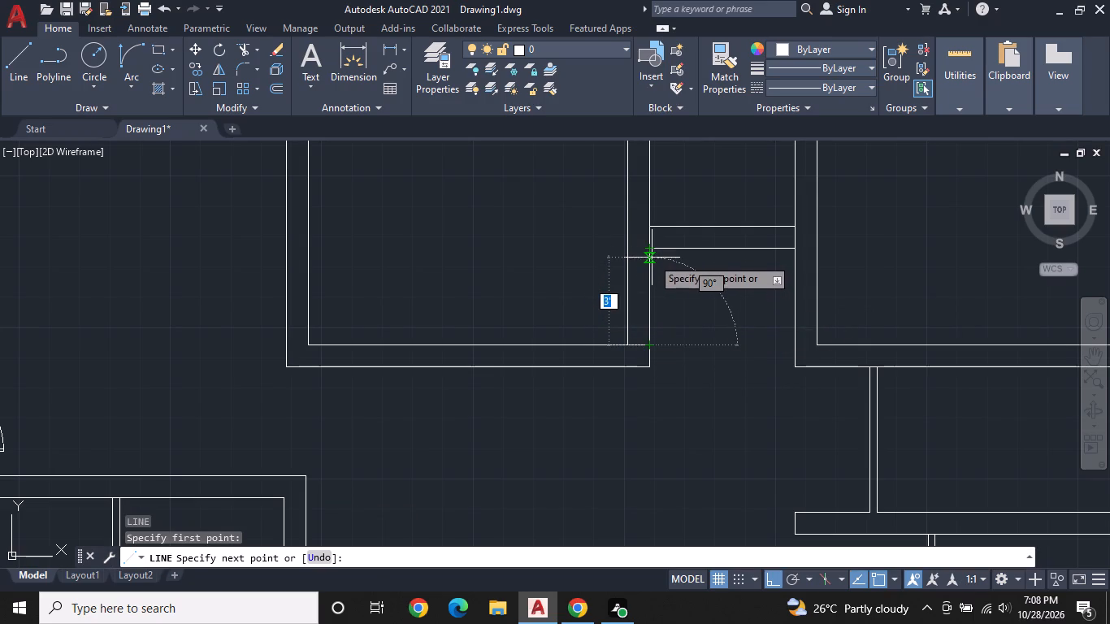
key(3)
key(apostrophe)
key(Return)
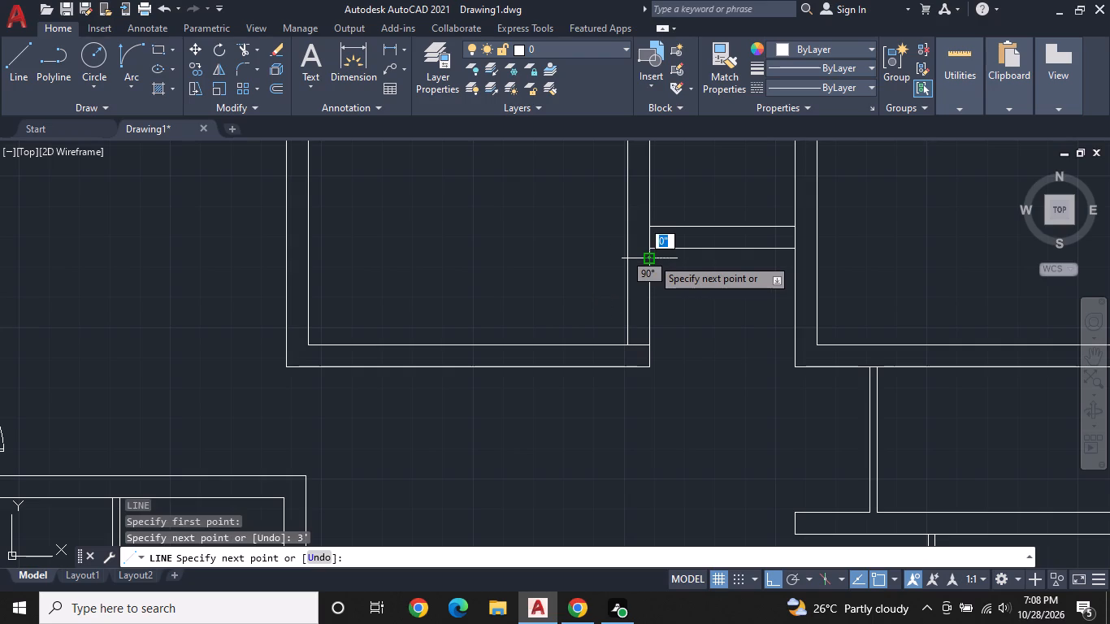
click(671, 261)
key(space)
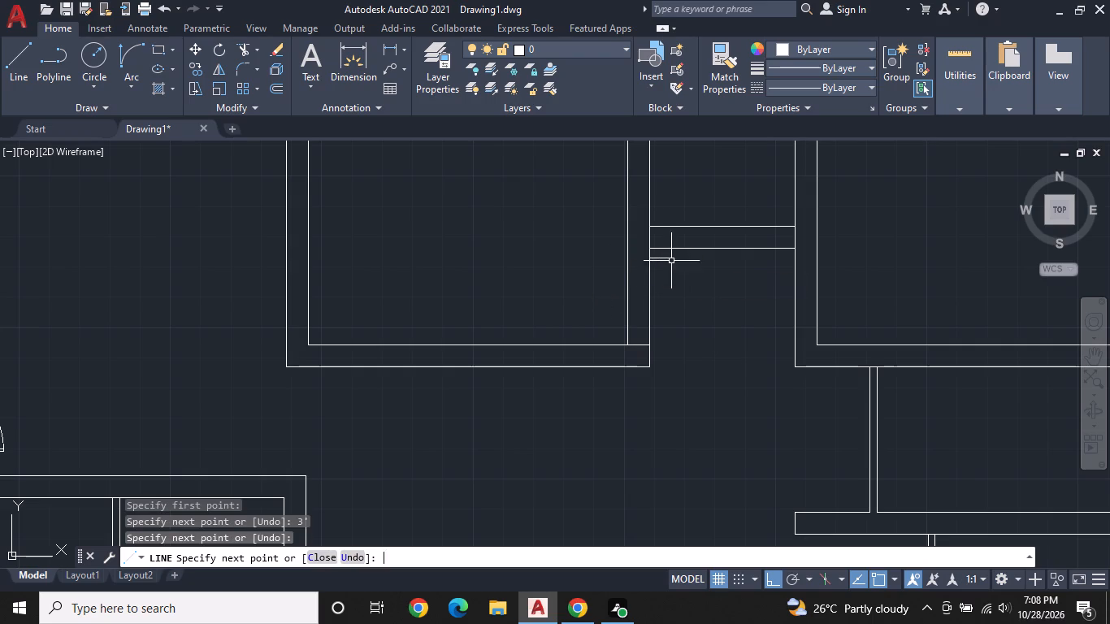
Draw a 3' line west from the same starting point along the room's inner bottom wall line, finishing with a short tick north.
key(space)
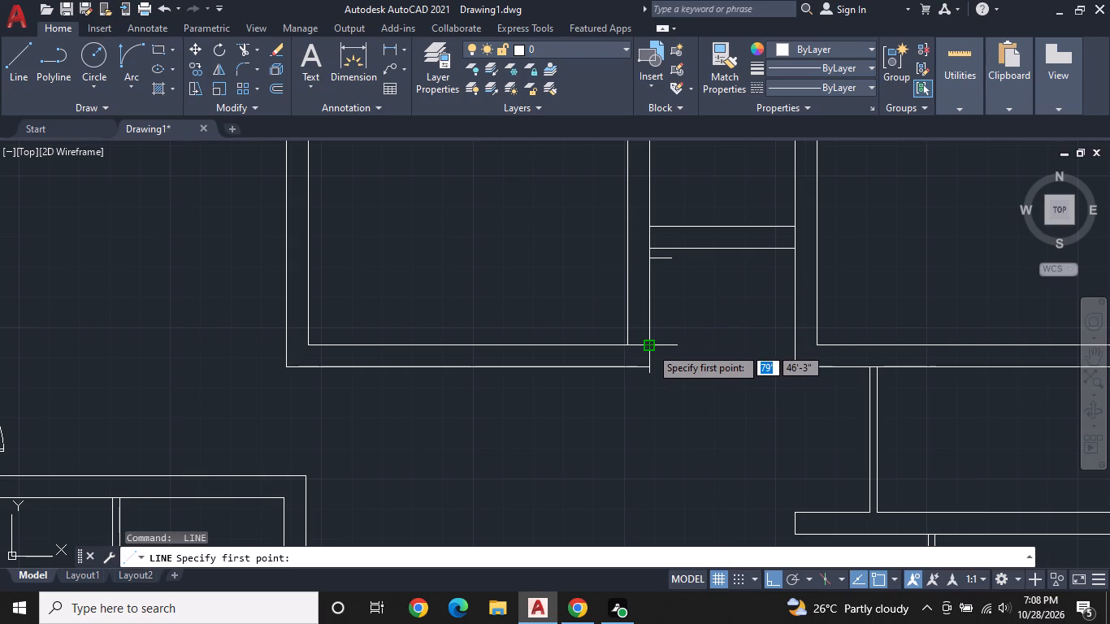
click(650, 347)
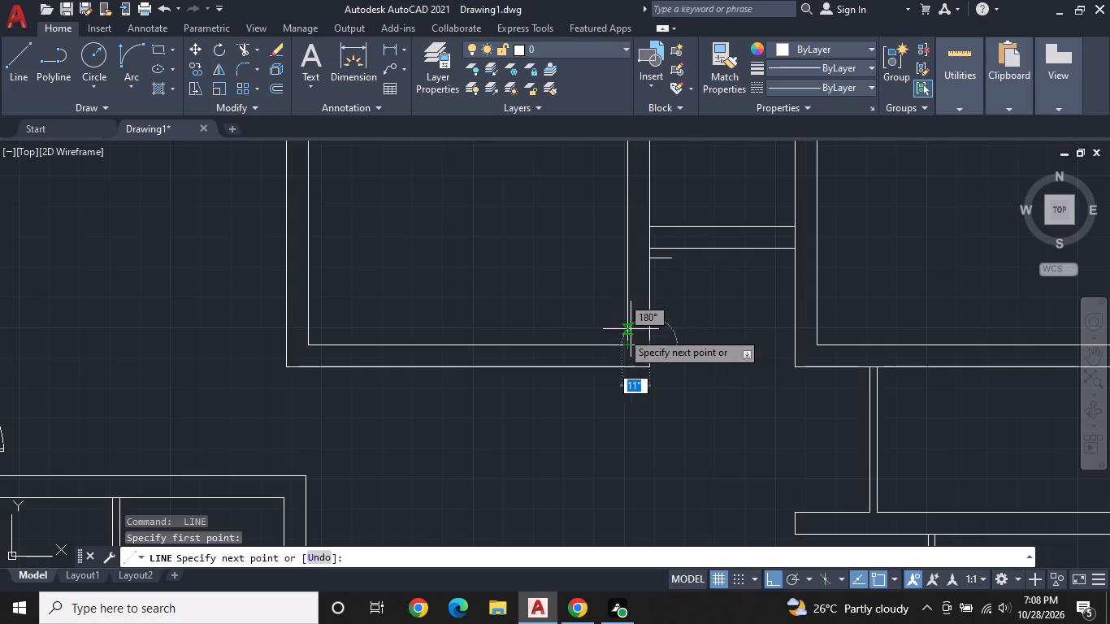
middle_drag(748, 197, 822, 248)
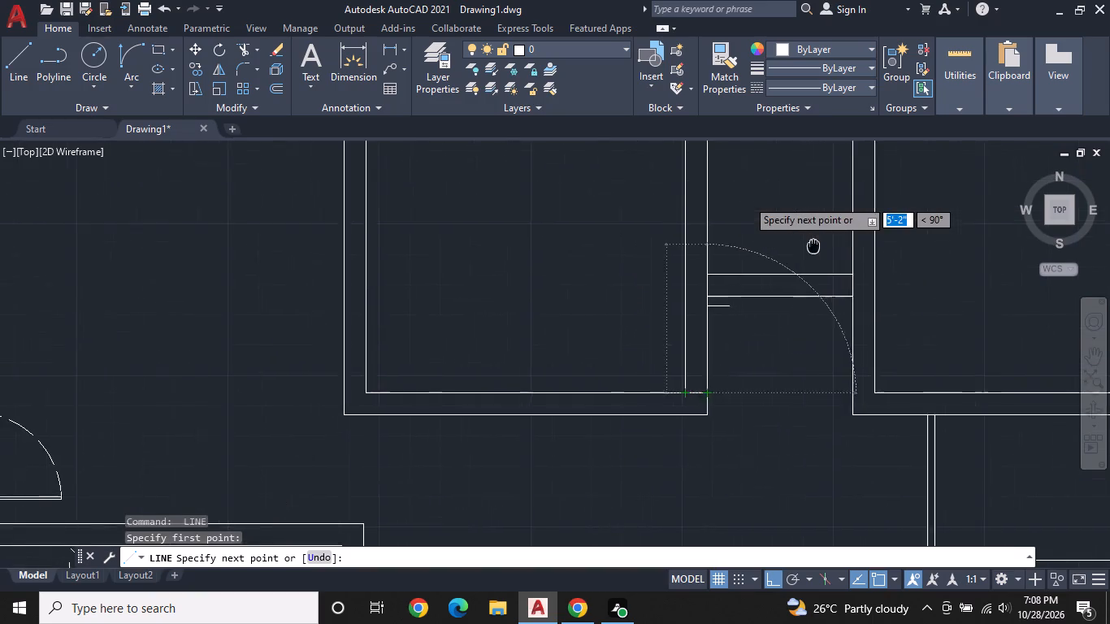
middle_drag(822, 248, 903, 237)
scroll(886, 230, down, 1)
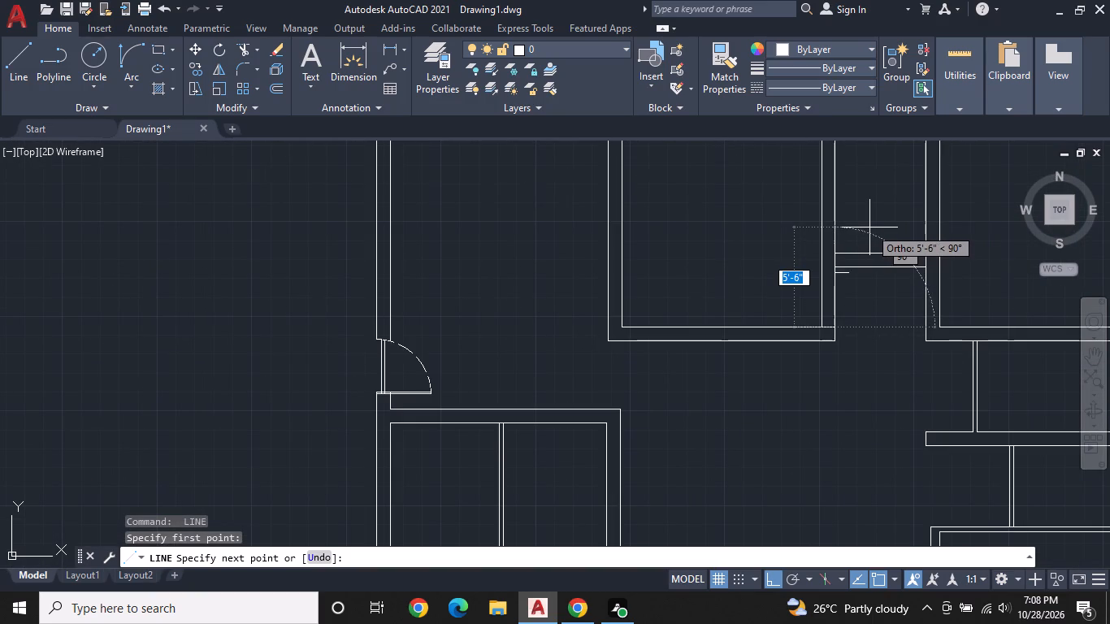
scroll(869, 227, up, 1)
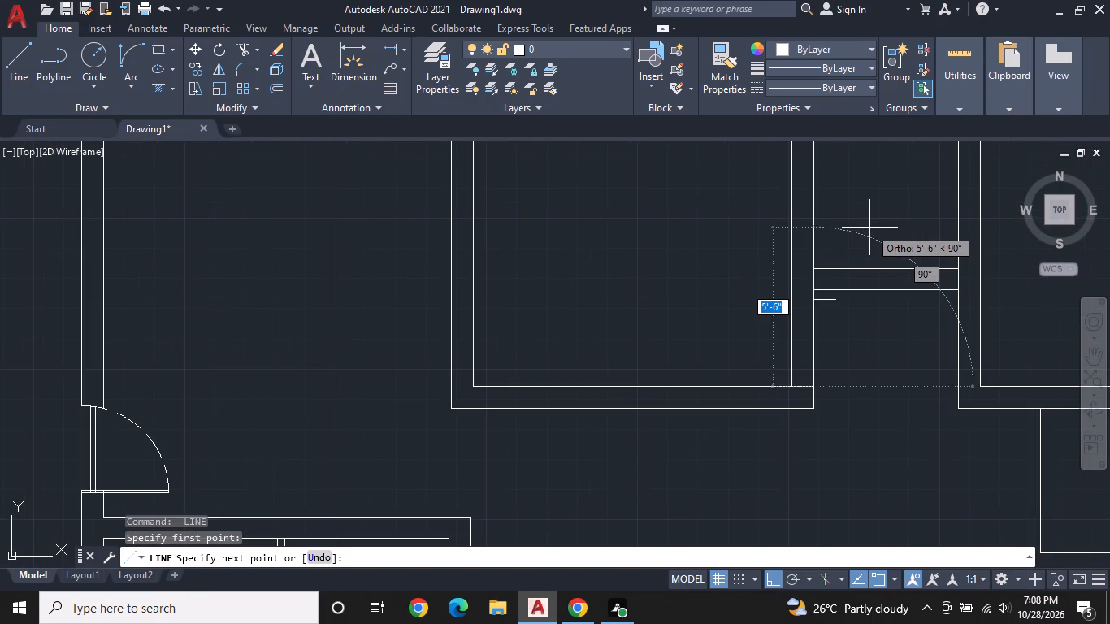
middle_drag(874, 232, 787, 219)
middle_drag(800, 243, 793, 205)
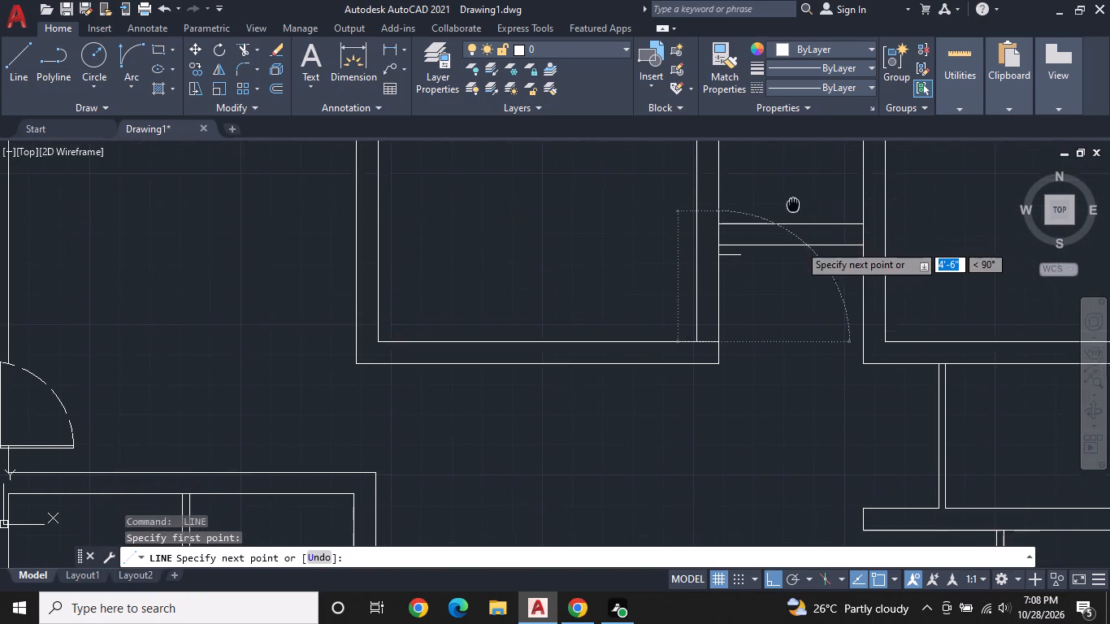
middle_drag(793, 205, 794, 200)
middle_drag(800, 238, 752, 214)
scroll(762, 251, up, 1)
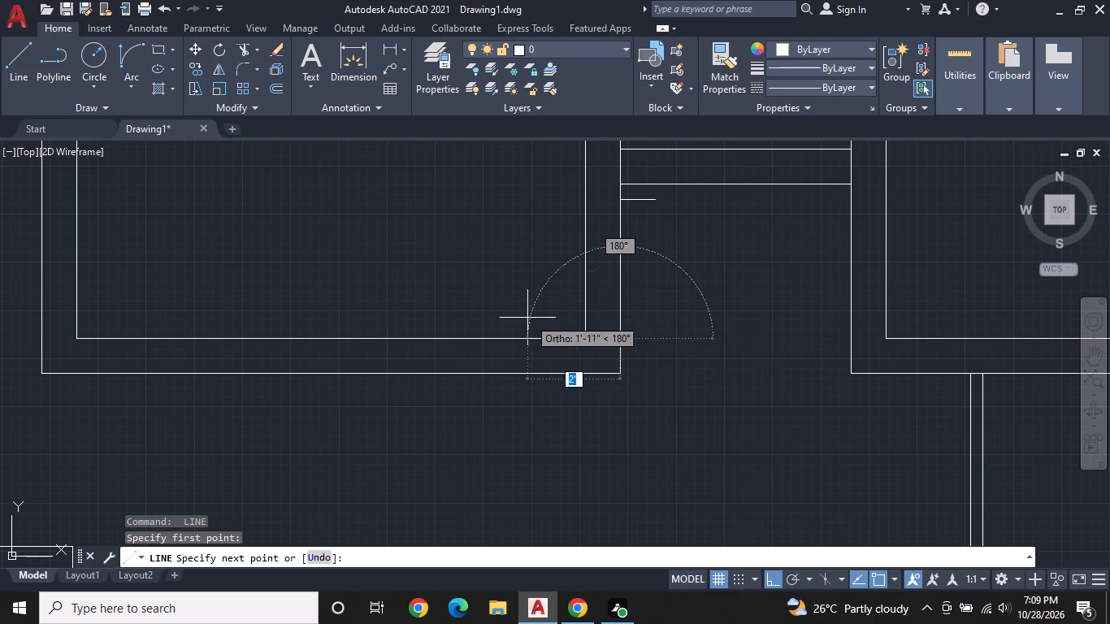
text(3')
key(Return)
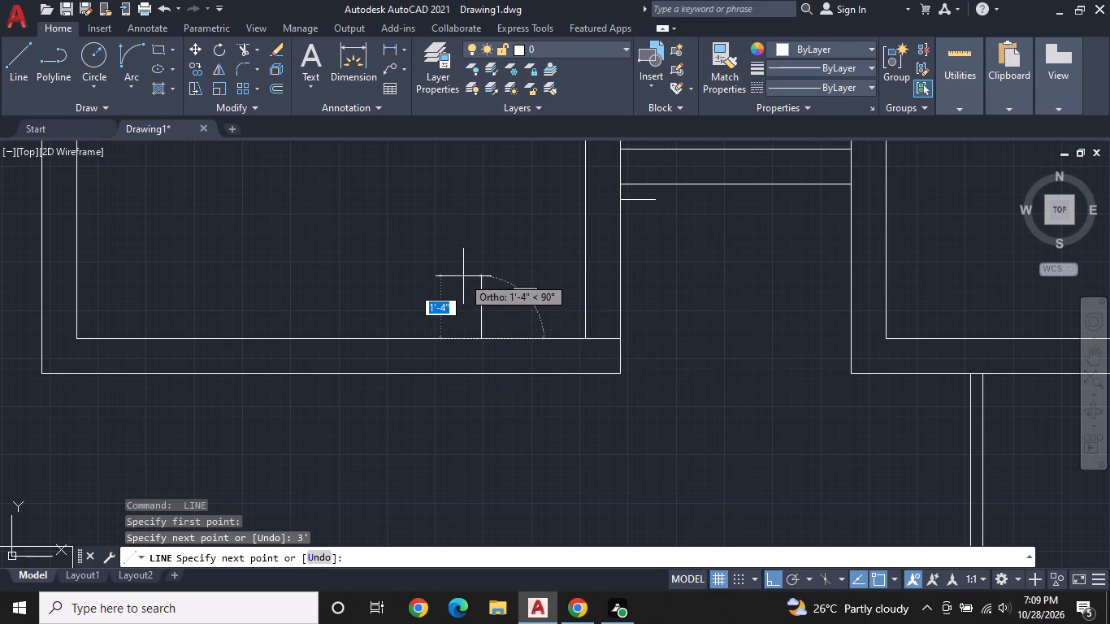
click(452, 297)
key(Escape)
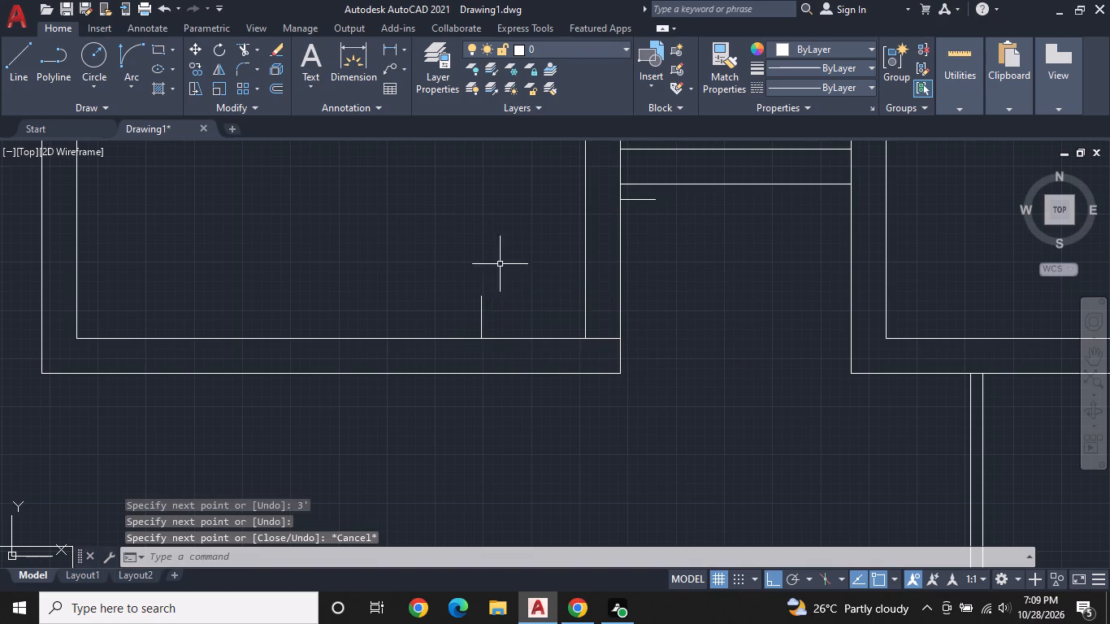
Draw a quarter-circle door swing arc from the west end of the 3' horizontal line to the top of the 3' vertical line.
click(119, 48)
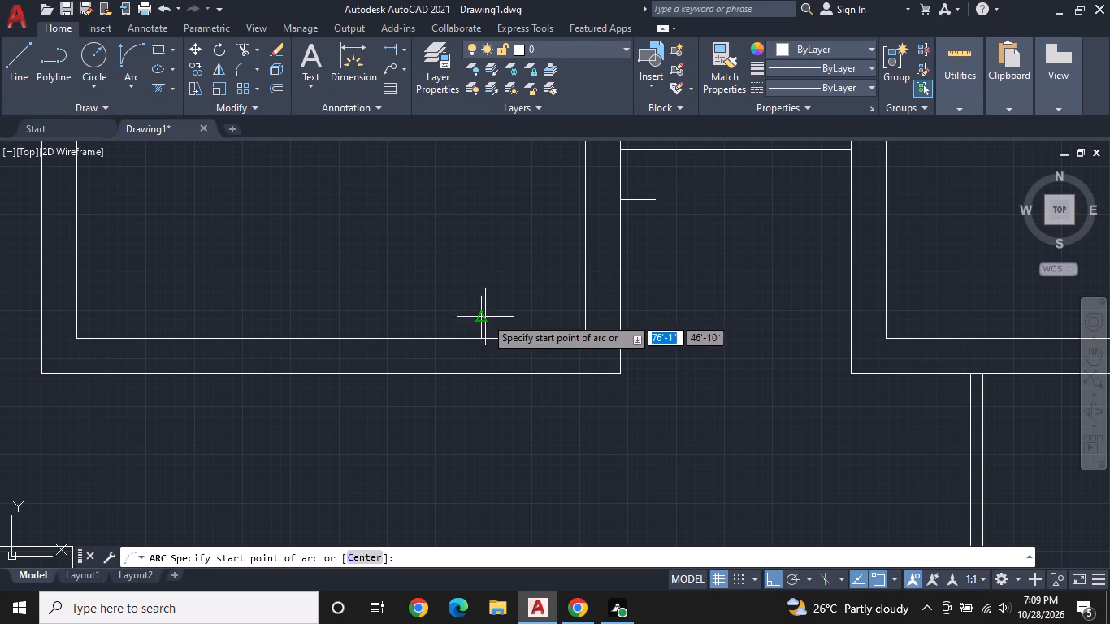
click(477, 341)
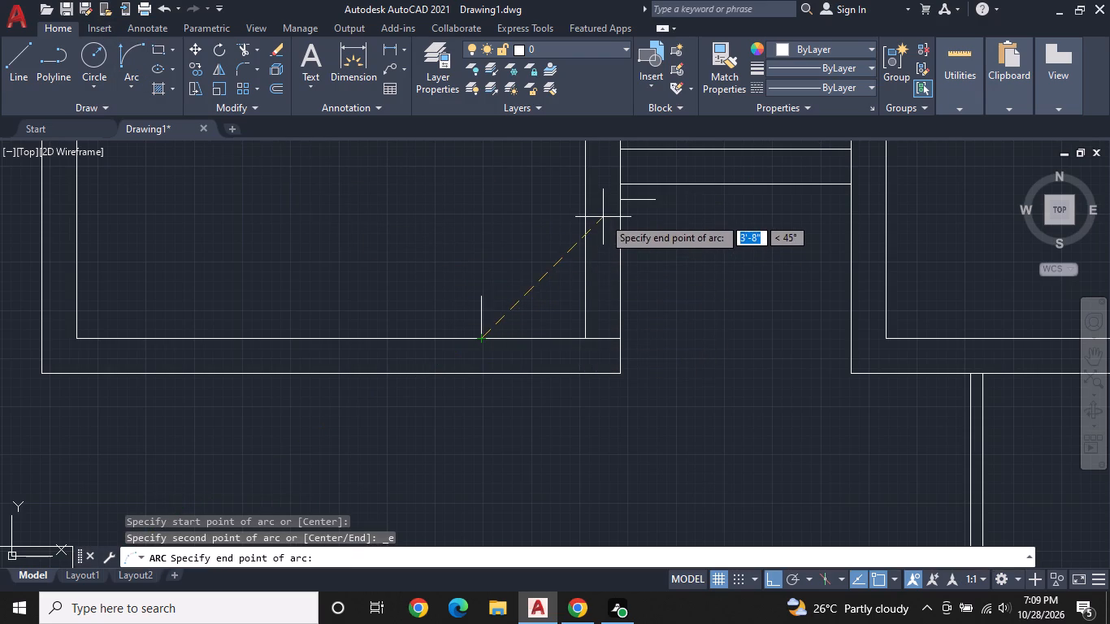
click(620, 201)
click(443, 207)
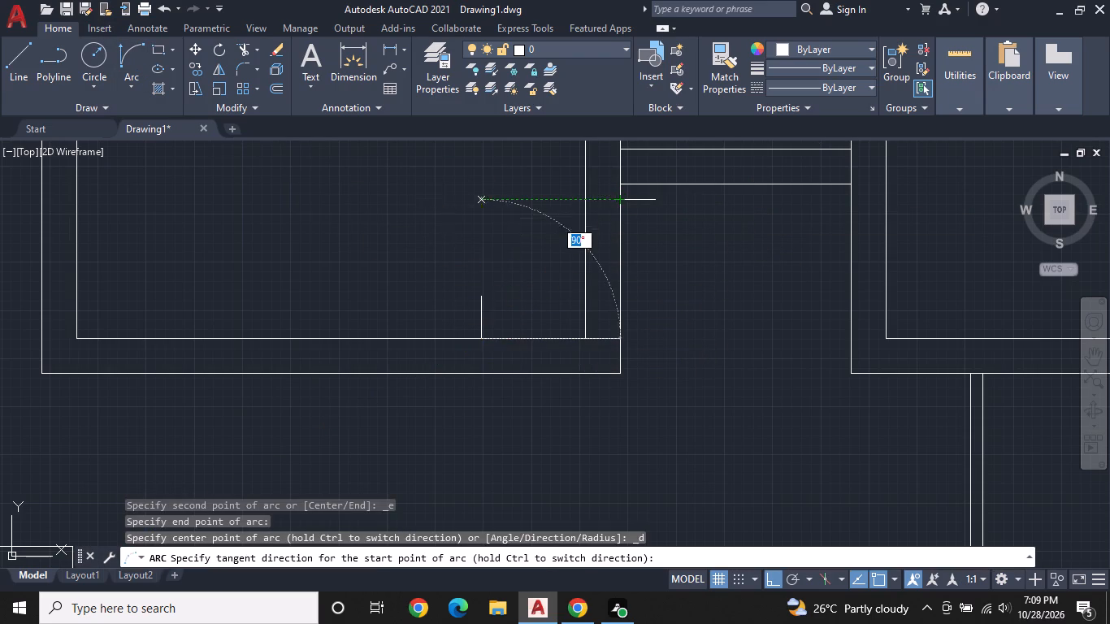
key(Escape)
Erase the two short tick lines at the ends of the door swing arc.
click(479, 306)
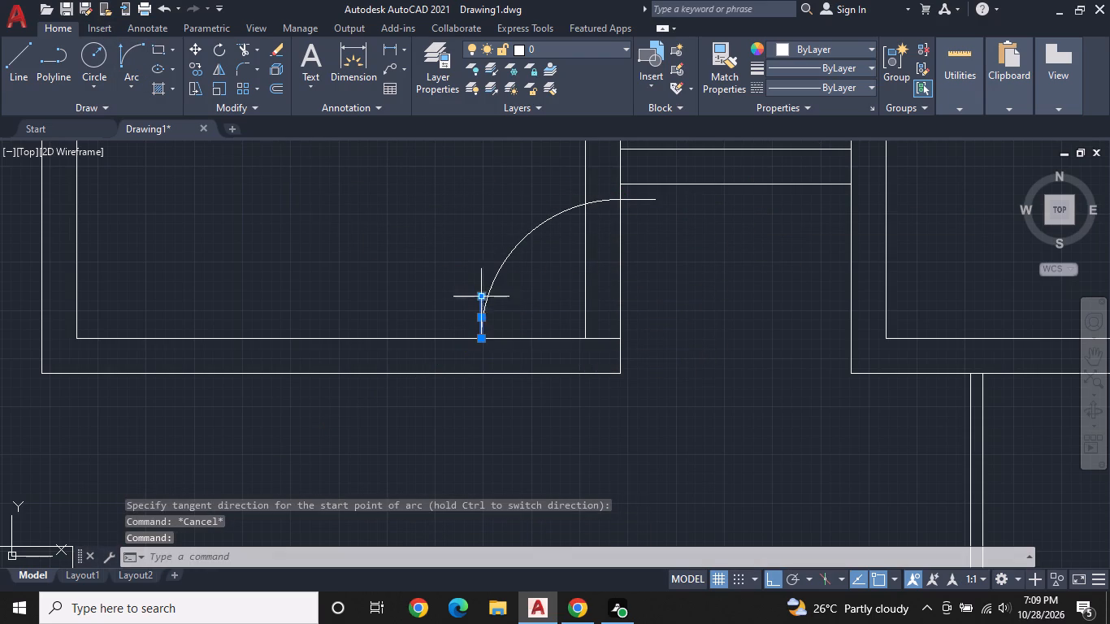
click(644, 202)
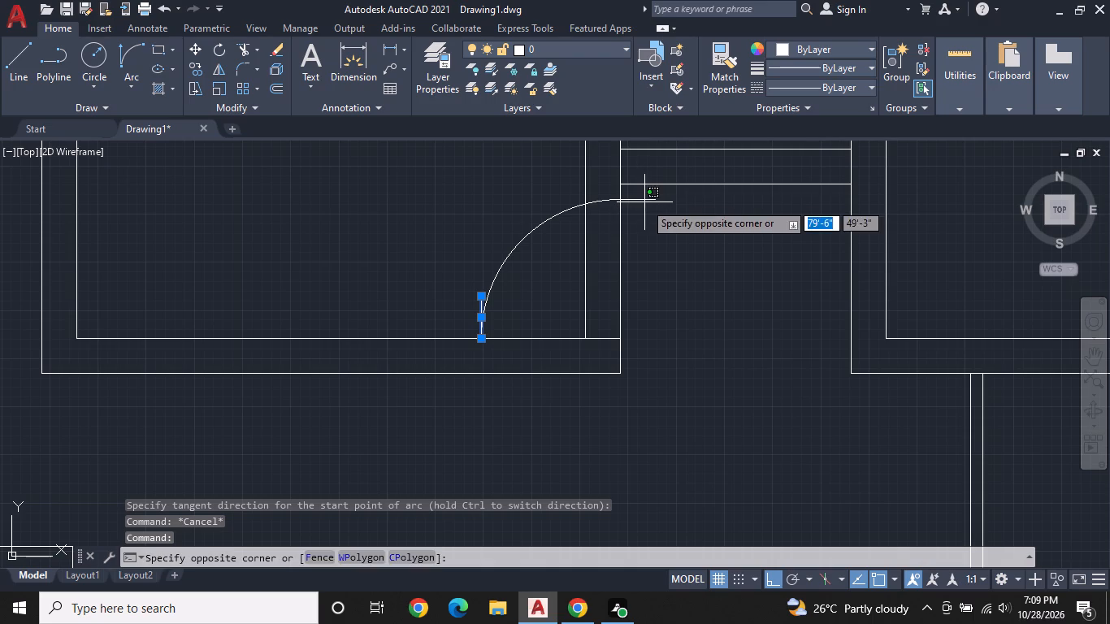
click(644, 200)
right_click(644, 200)
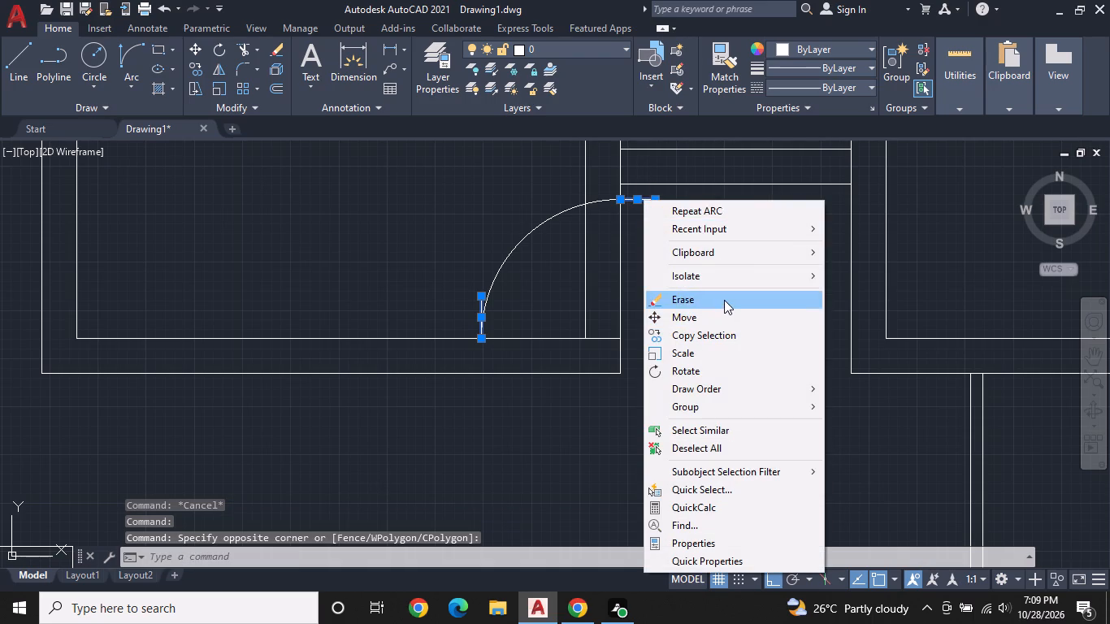
click(724, 300)
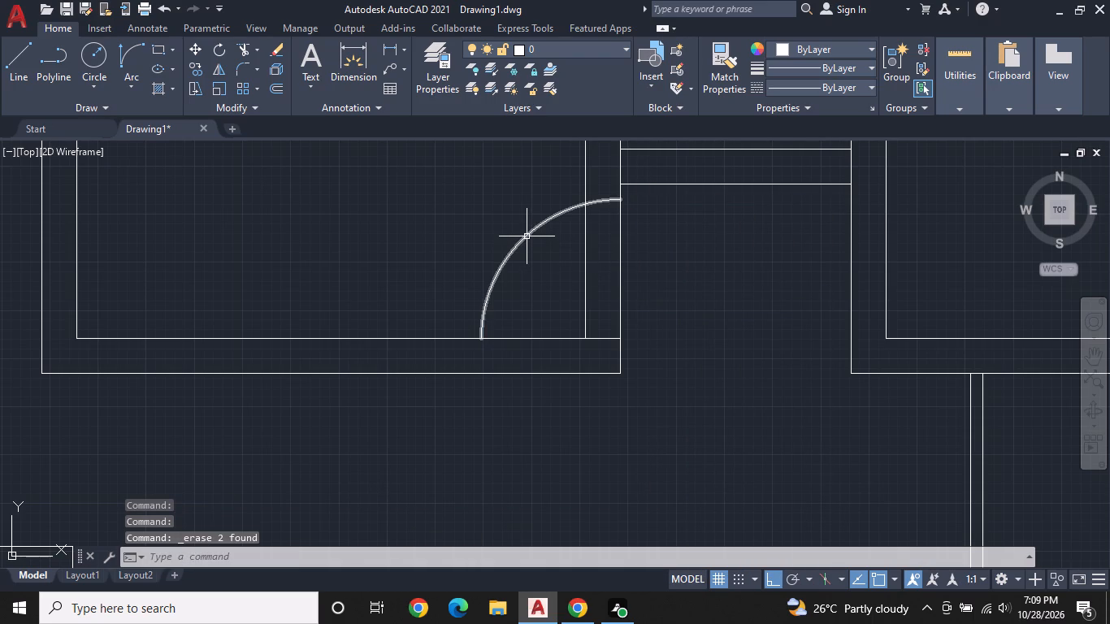
Change the new door swing arc's linetype to the dashed ACAD linetype.
click(527, 236)
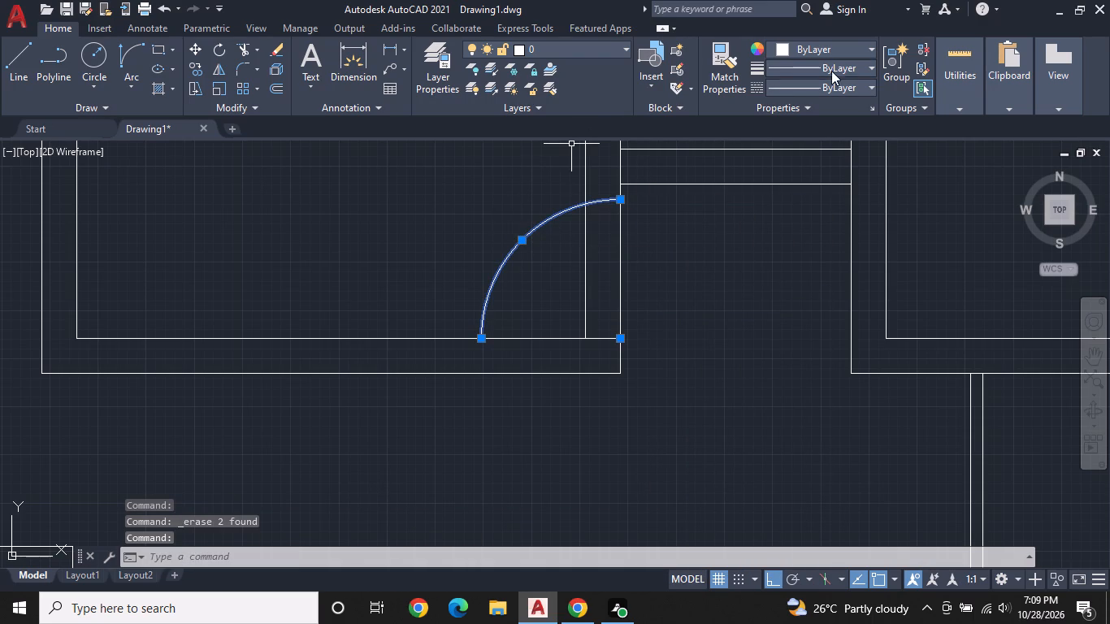
click(841, 92)
click(795, 147)
key(Escape)
Offset the new door's 3' horizontal line 1" north to give the door leaf its thickness.
key(o)
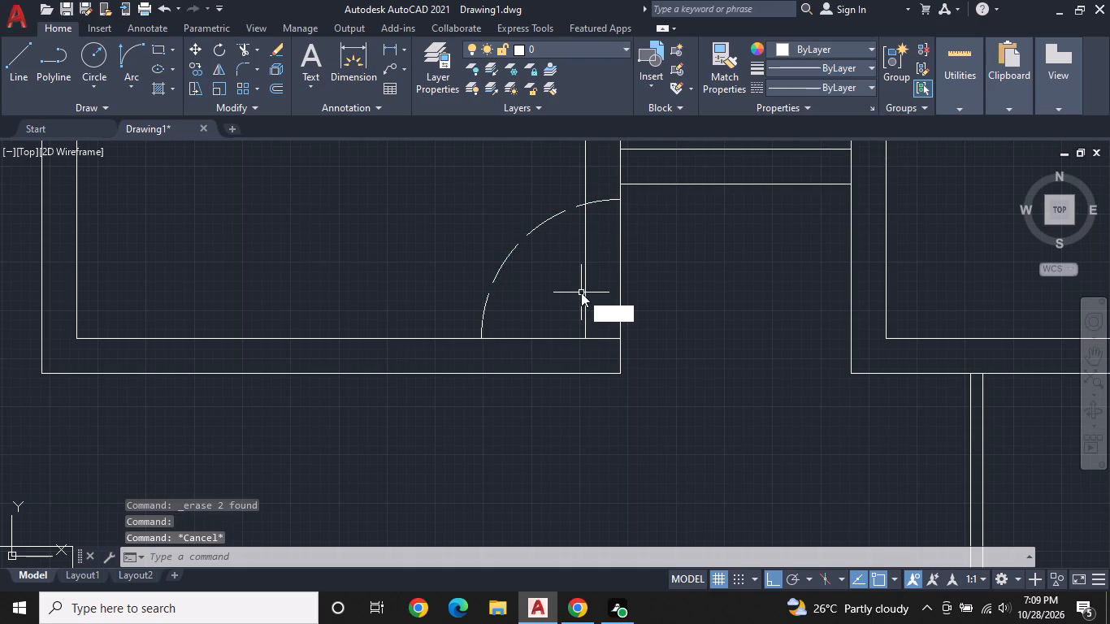
text(F)
key(space)
key(space)
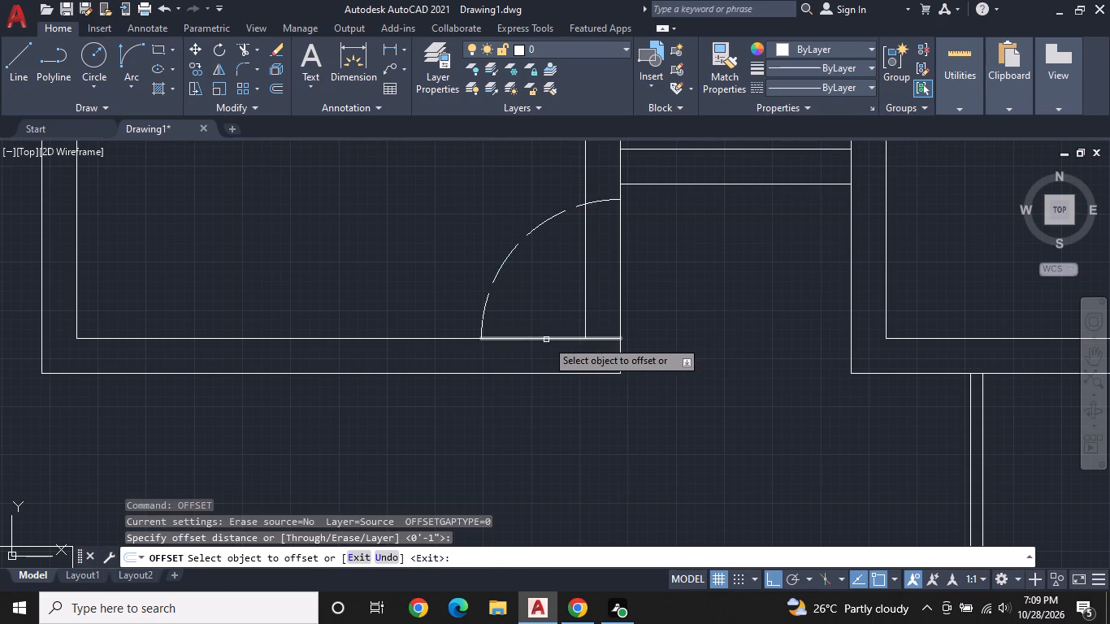
click(546, 340)
click(567, 224)
key(Escape)
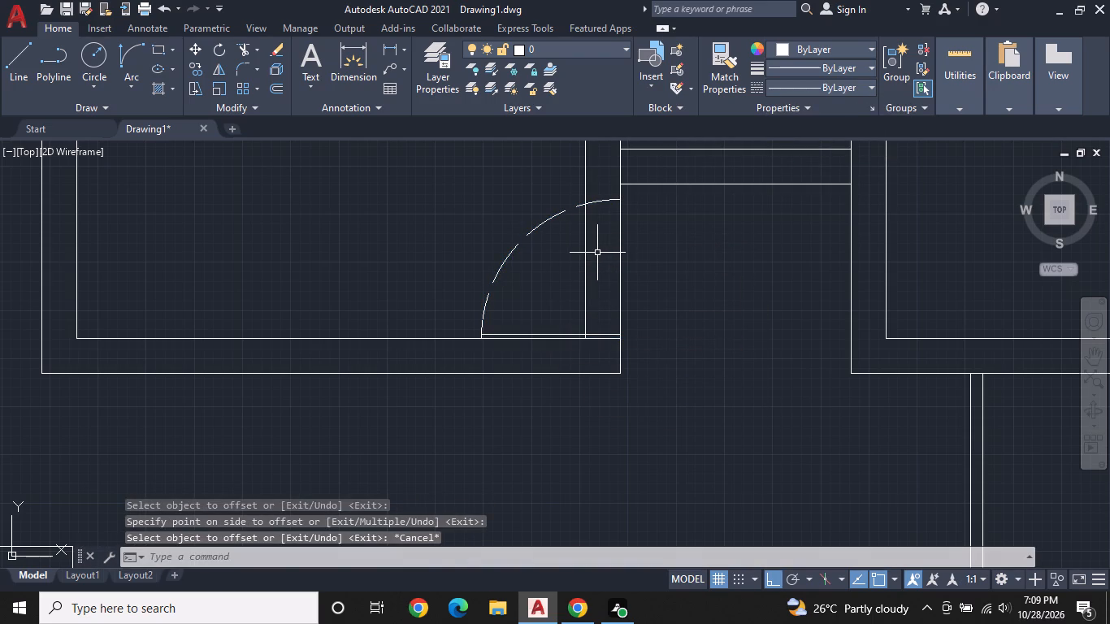
Trim both east wall lines of the room between the door swing arc and the door leaf to open the doorway.
text(TR)
key(space)
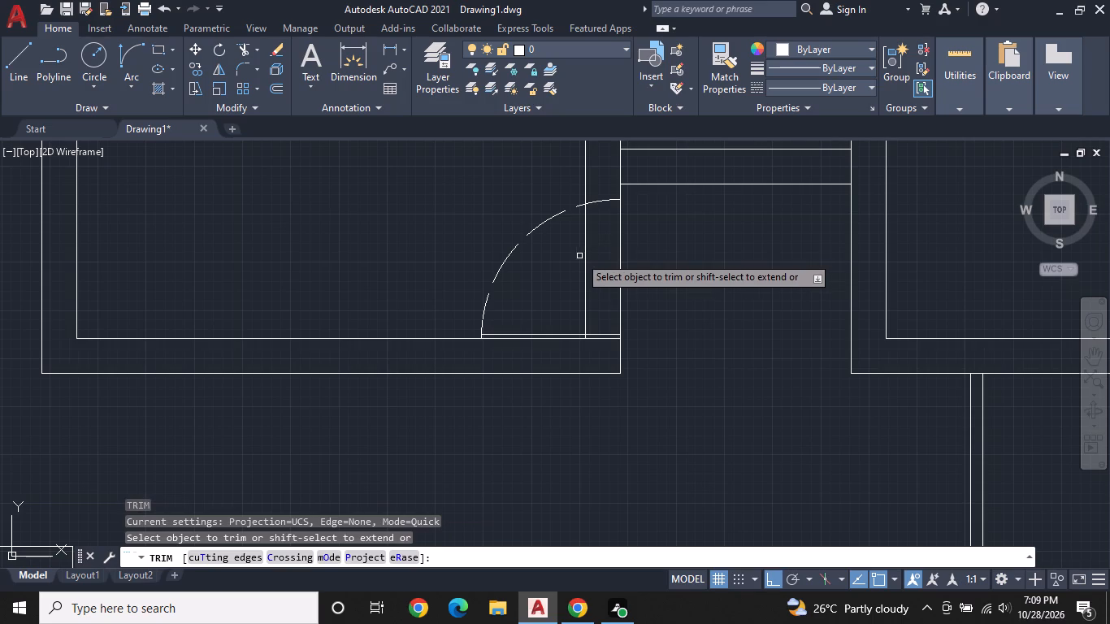
click(579, 256)
click(637, 249)
scroll(627, 240, down, 2)
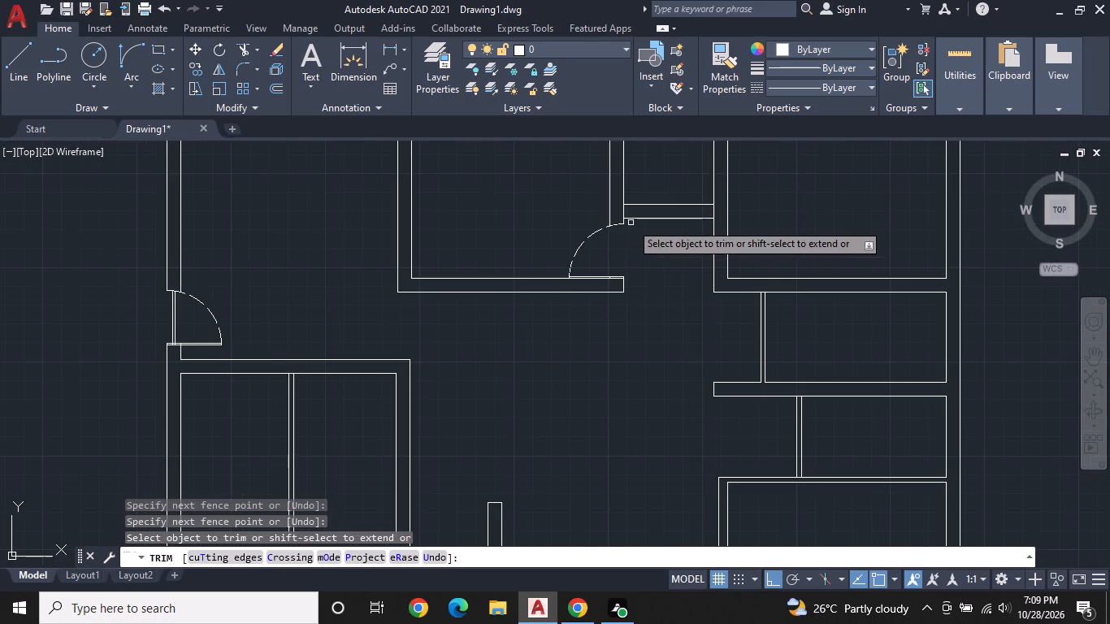
middle_drag(631, 223, 423, 272)
middle_drag(601, 279, 609, 214)
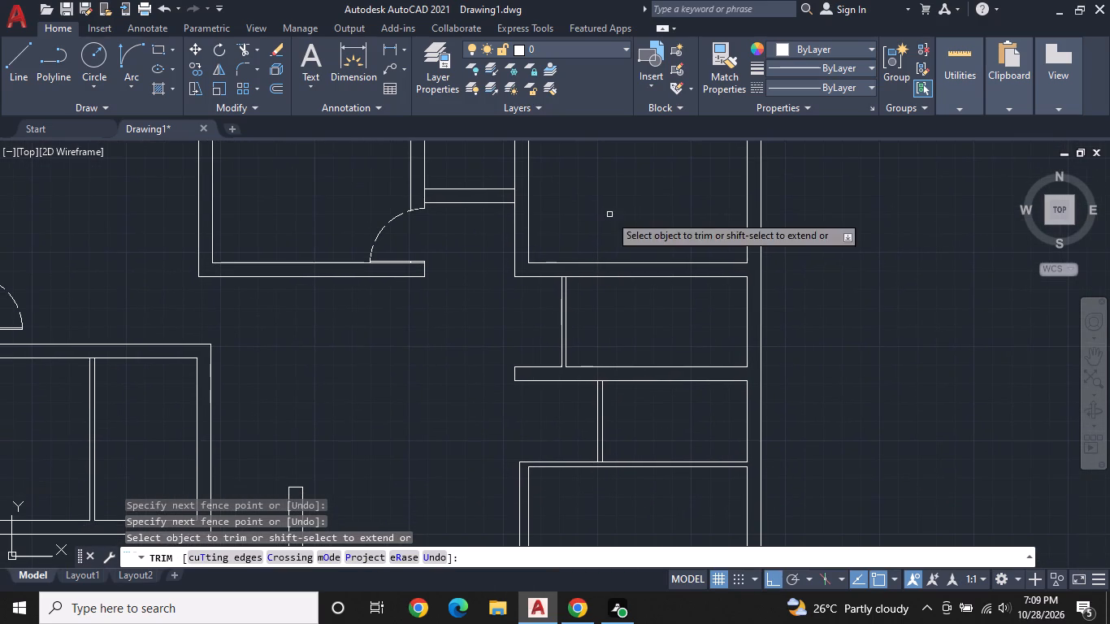
middle_drag(442, 283, 559, 283)
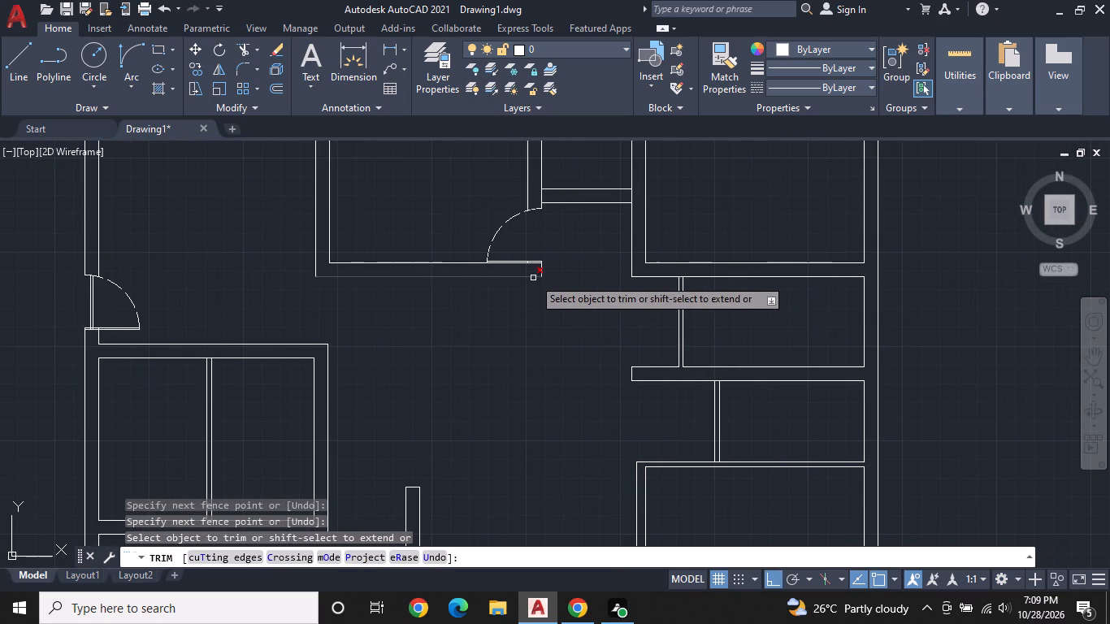
scroll(534, 275, up, 1)
key(Escape)
Extend the inner bottom wall line of the room east of the passage to that room's outer west wall line.
text(EX)
key(space)
click(727, 258)
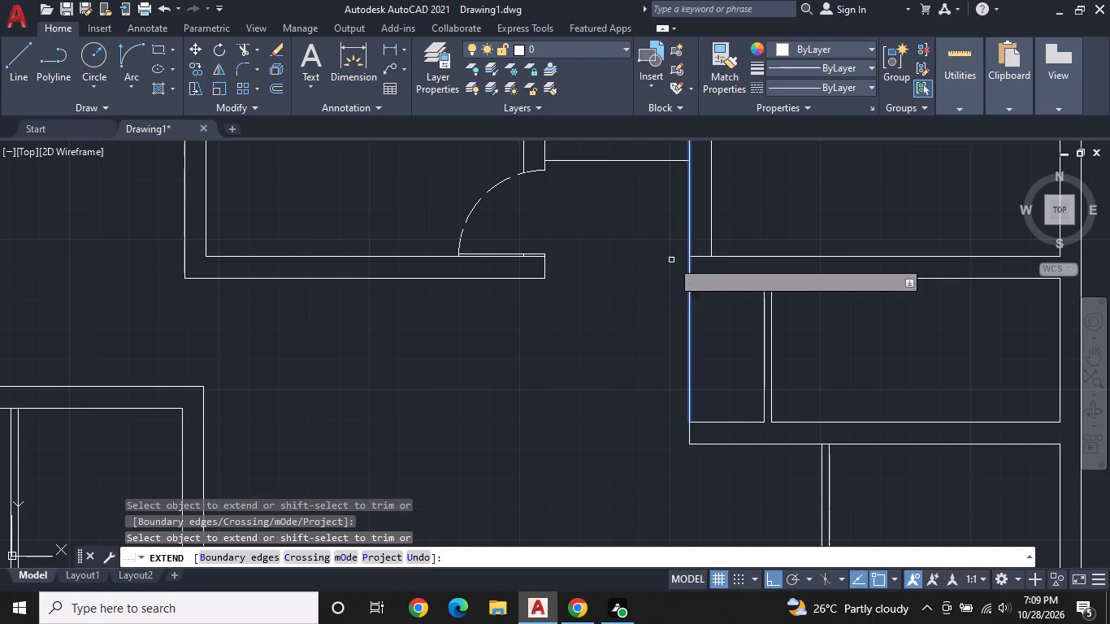
key(Escape)
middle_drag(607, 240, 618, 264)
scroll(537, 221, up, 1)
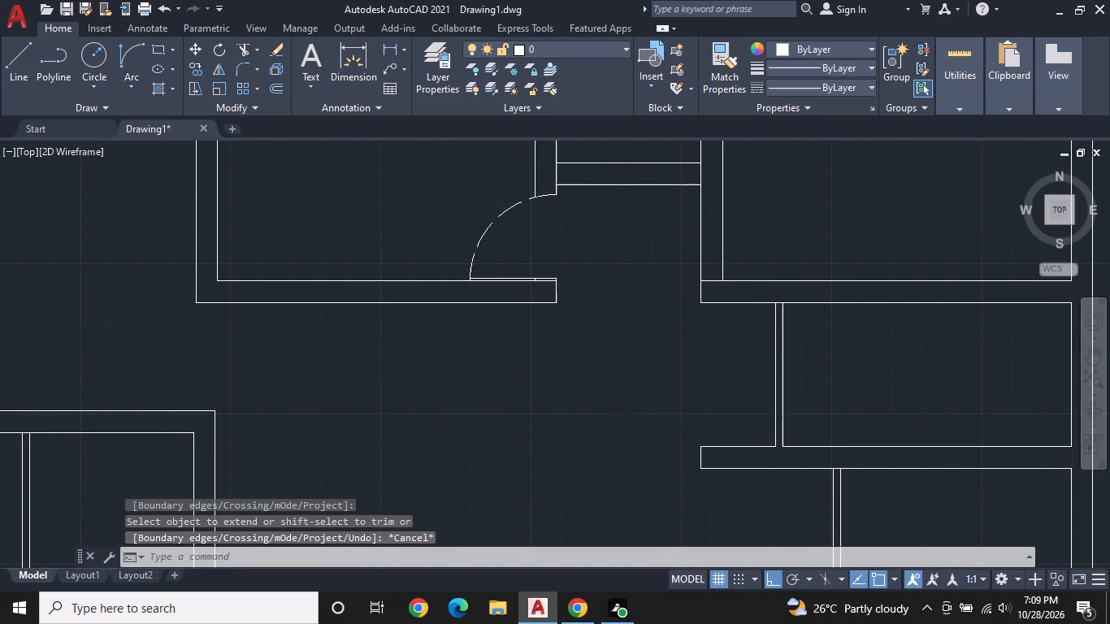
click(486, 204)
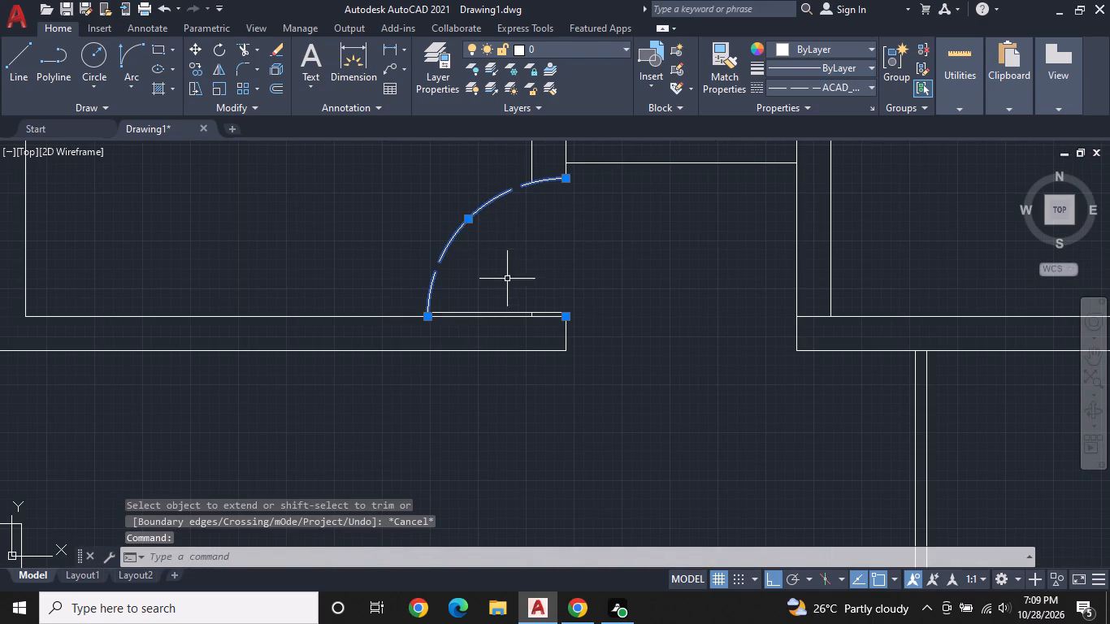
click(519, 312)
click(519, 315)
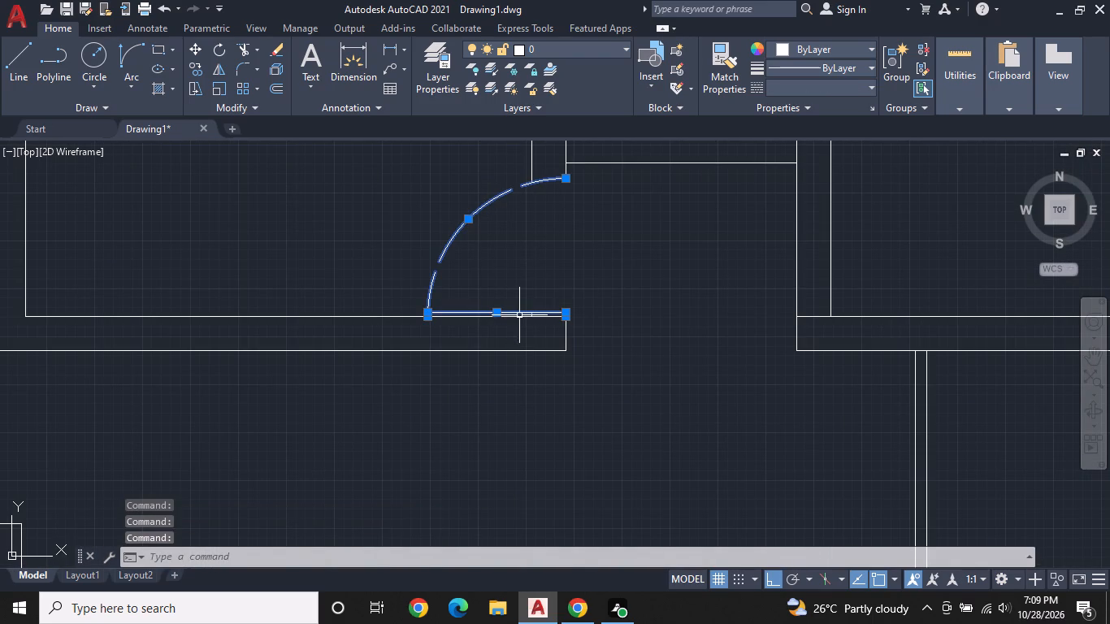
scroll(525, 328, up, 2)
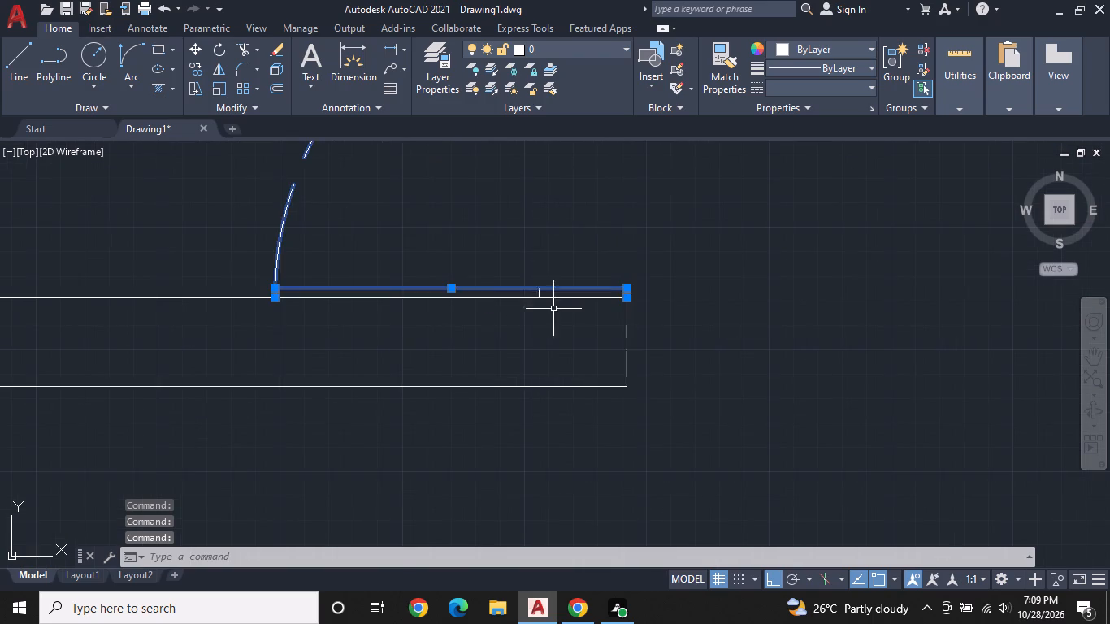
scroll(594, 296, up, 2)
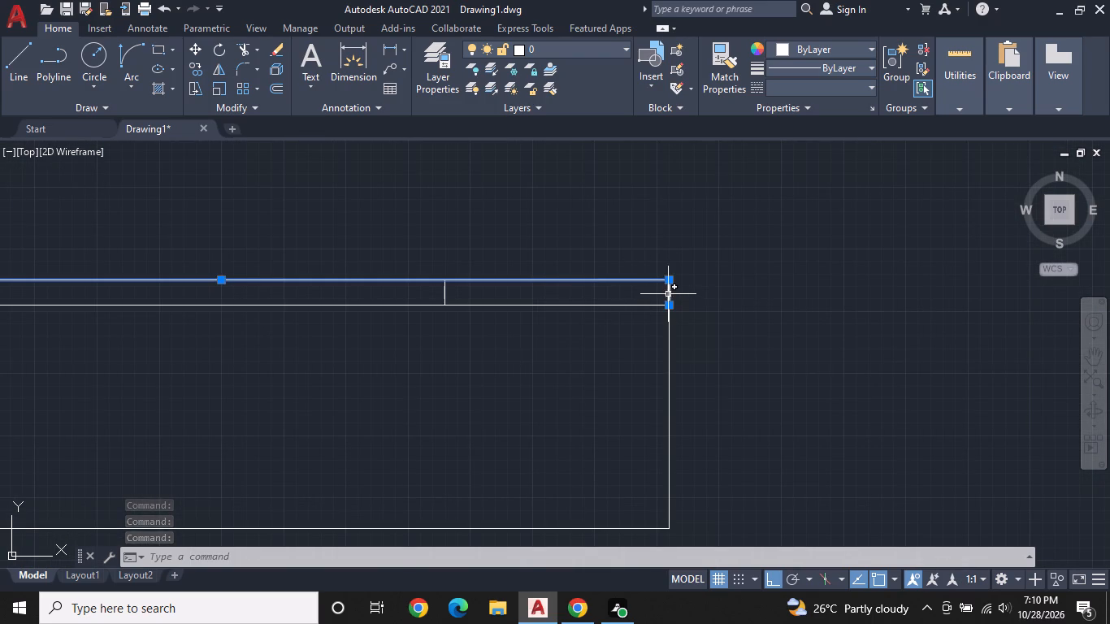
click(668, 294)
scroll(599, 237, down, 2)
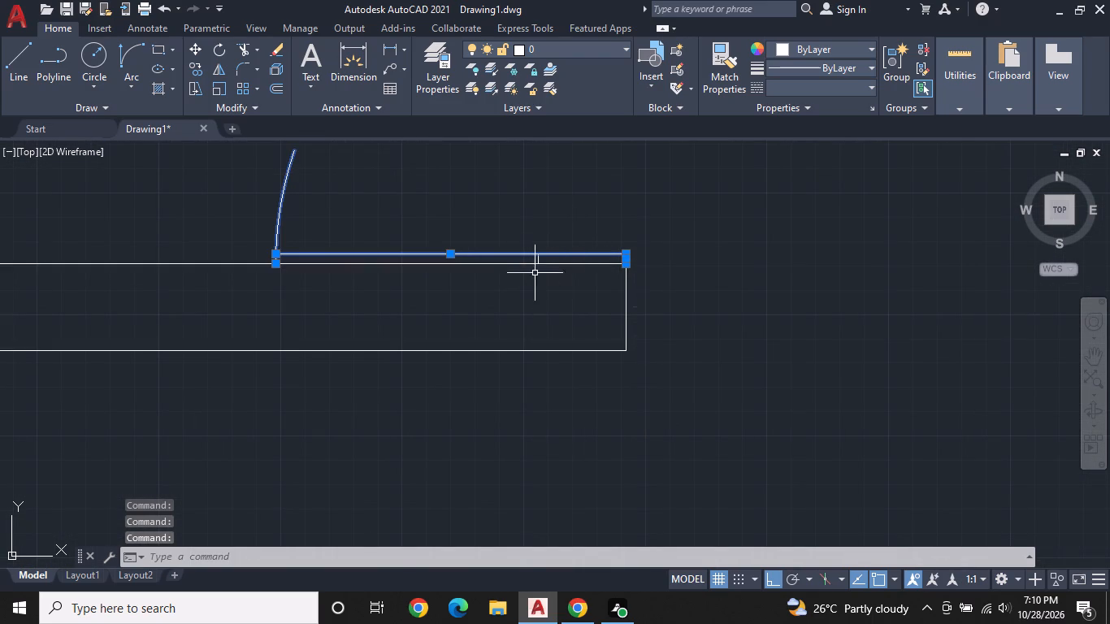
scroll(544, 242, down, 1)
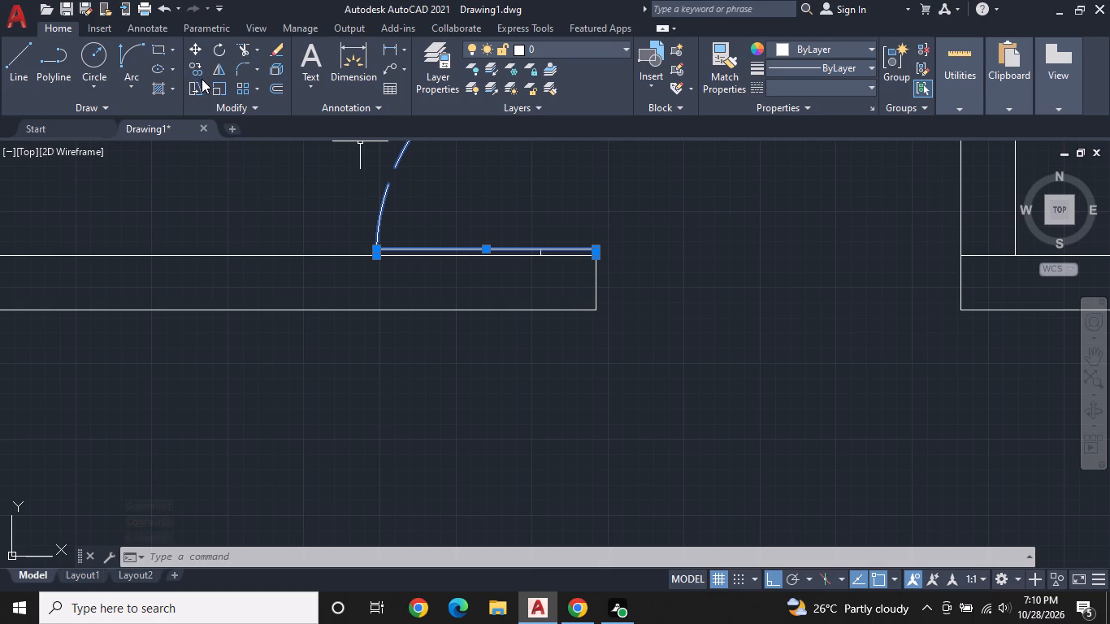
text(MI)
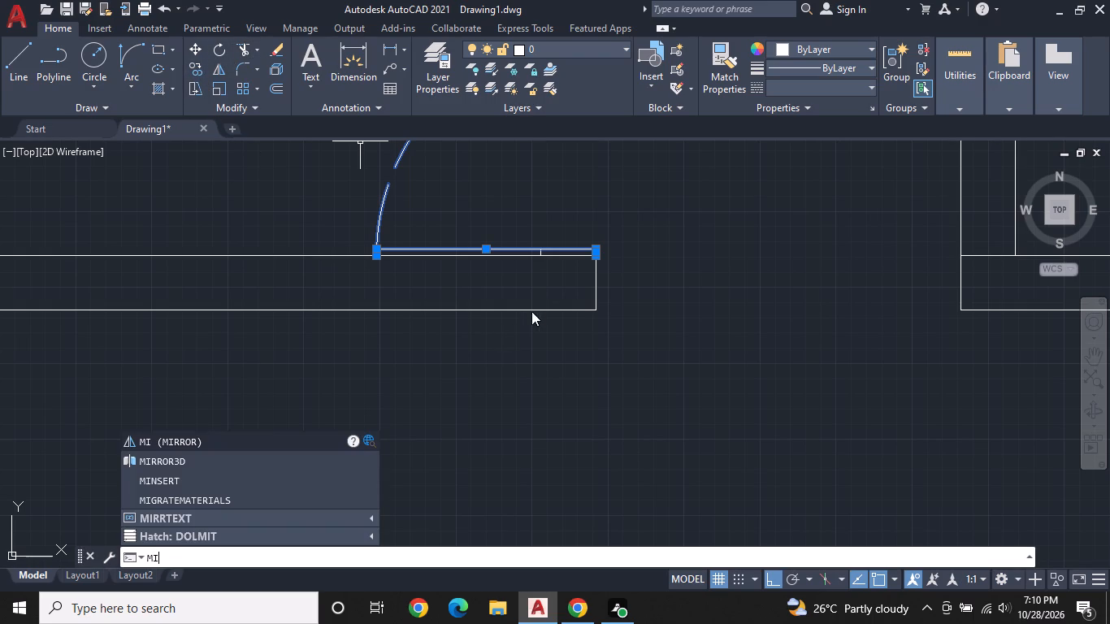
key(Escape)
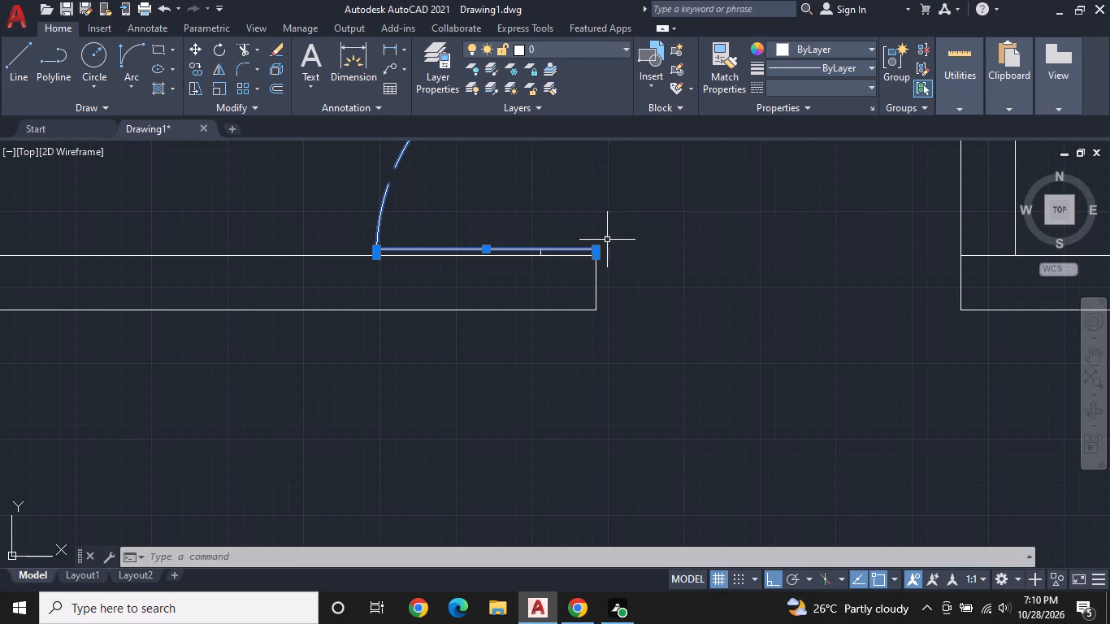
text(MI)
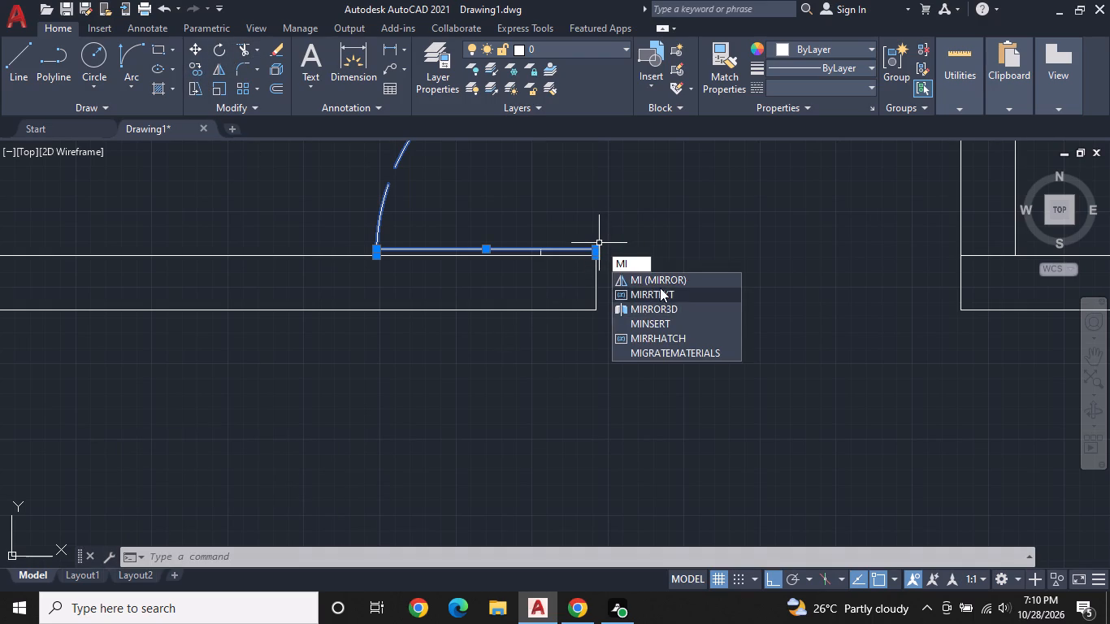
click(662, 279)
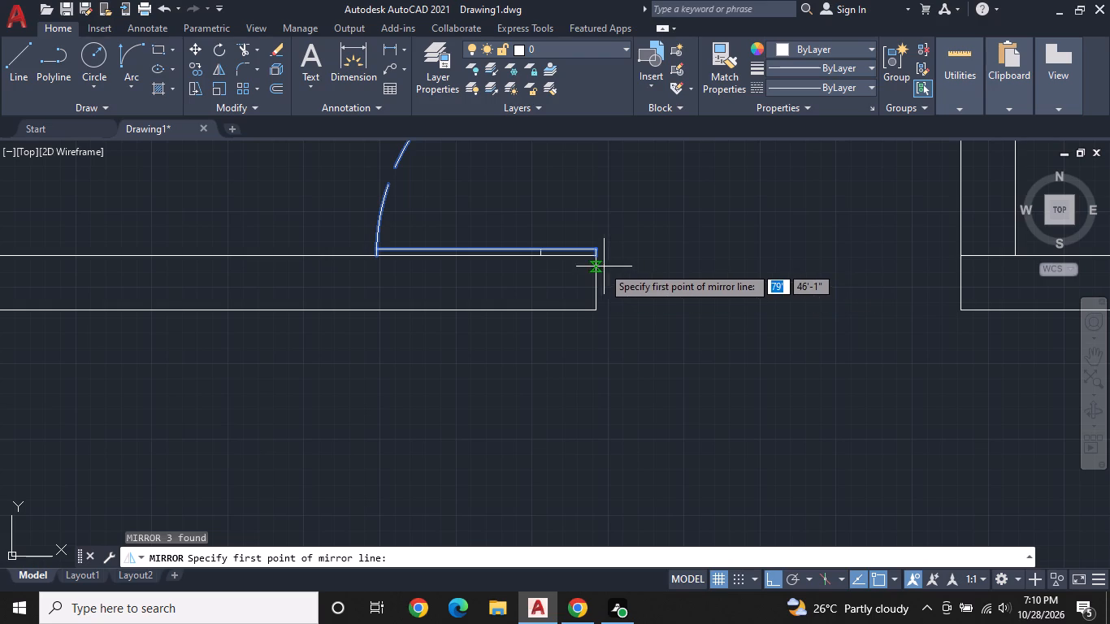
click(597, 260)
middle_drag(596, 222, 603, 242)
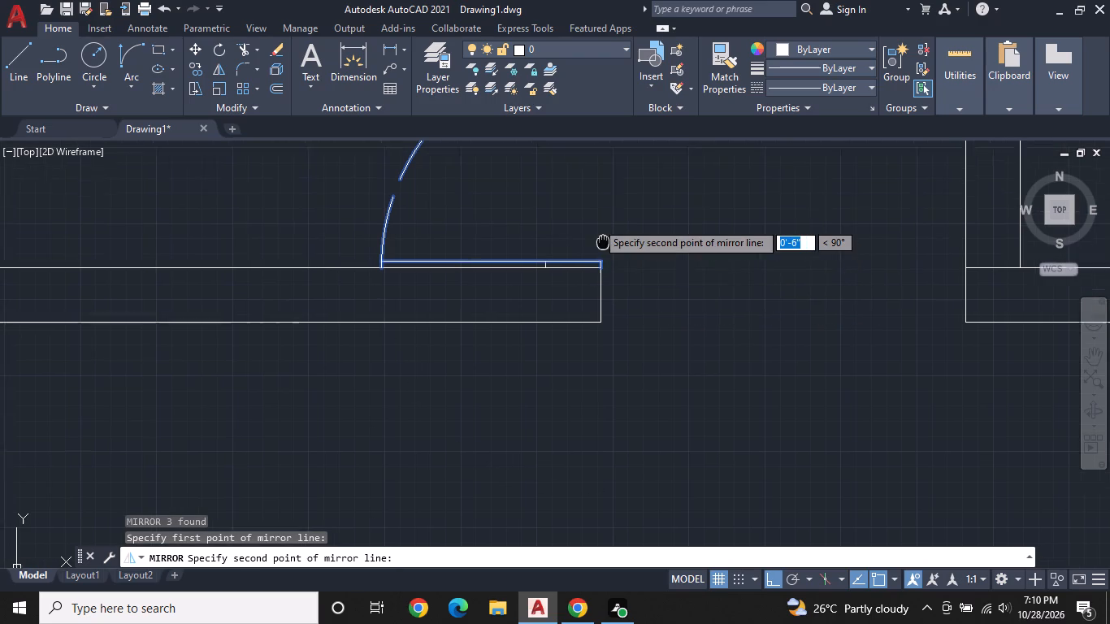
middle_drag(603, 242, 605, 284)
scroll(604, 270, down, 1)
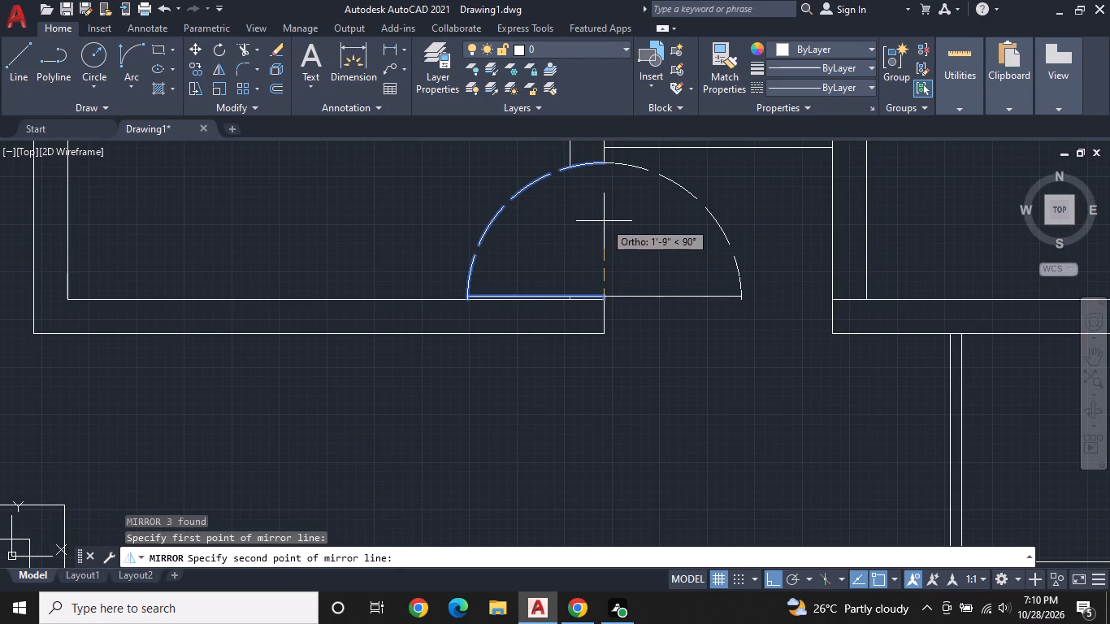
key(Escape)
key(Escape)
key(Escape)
Mirror the dashed swing arc and both door leaf lines eastward about a vertical line through the hinge corner, keeping the originals.
scroll(585, 310, up, 1)
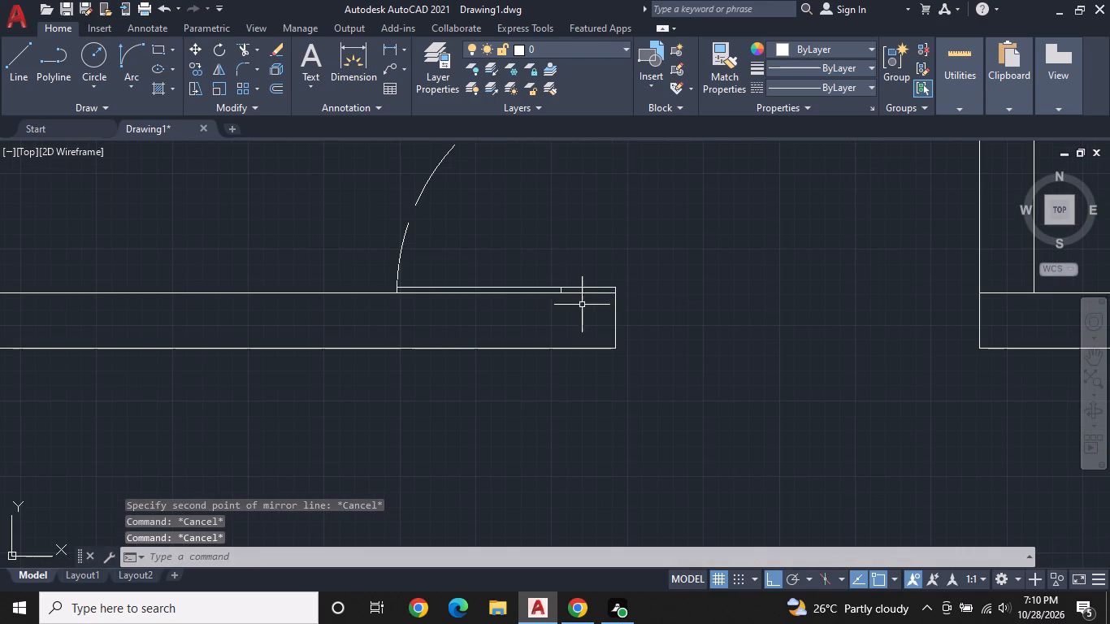
click(582, 295)
click(582, 287)
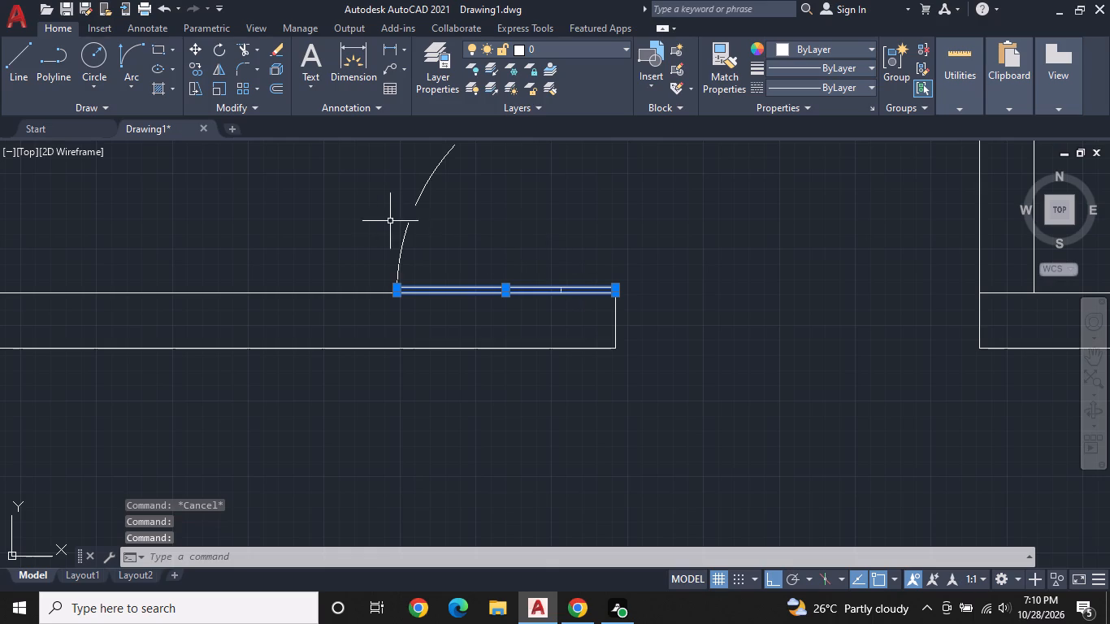
click(402, 229)
click(414, 234)
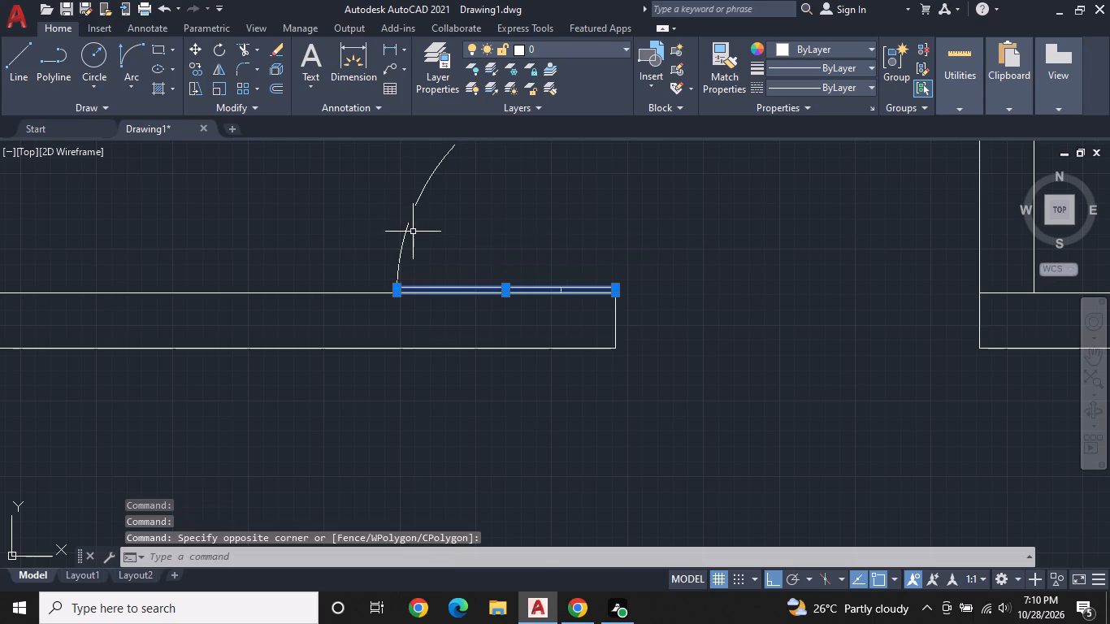
click(409, 227)
text(MI)
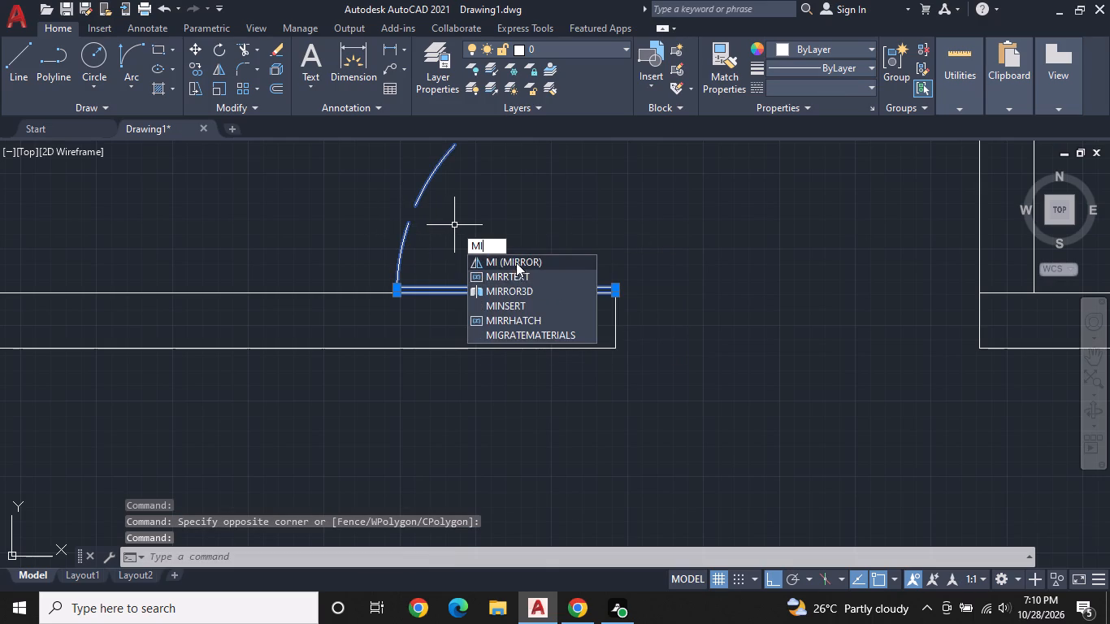
click(517, 260)
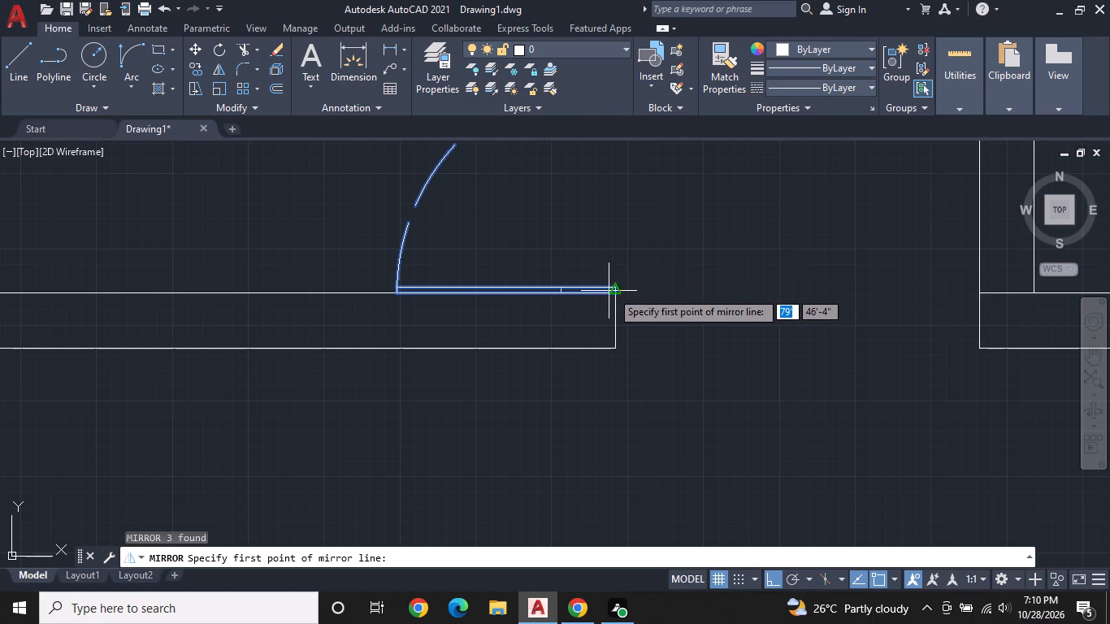
click(616, 297)
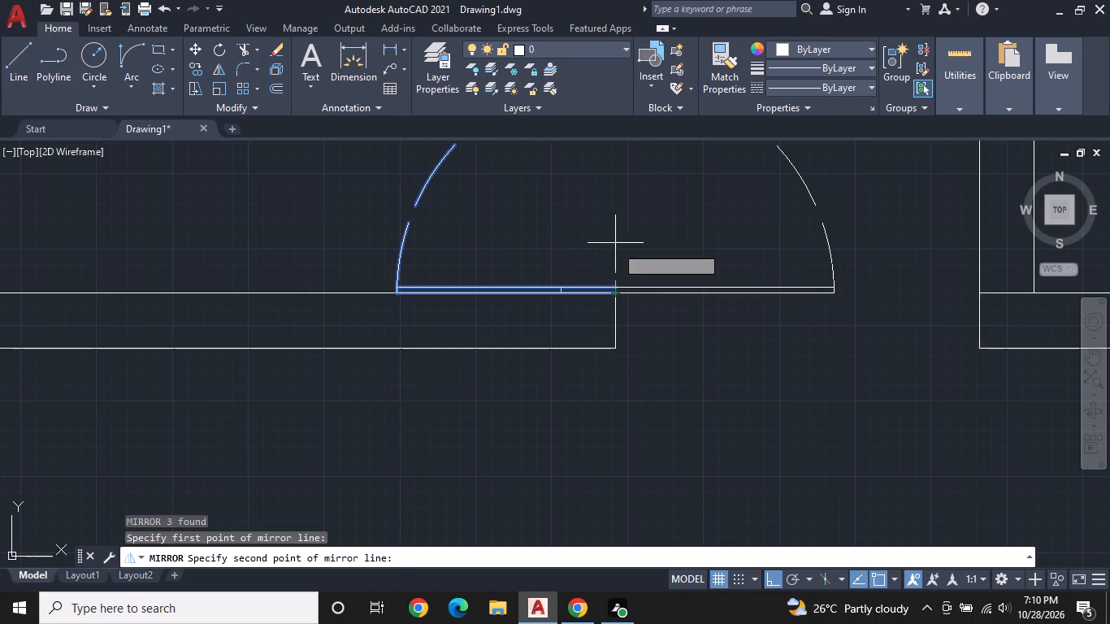
middle_drag(609, 202, 612, 240)
scroll(610, 234, down, 1)
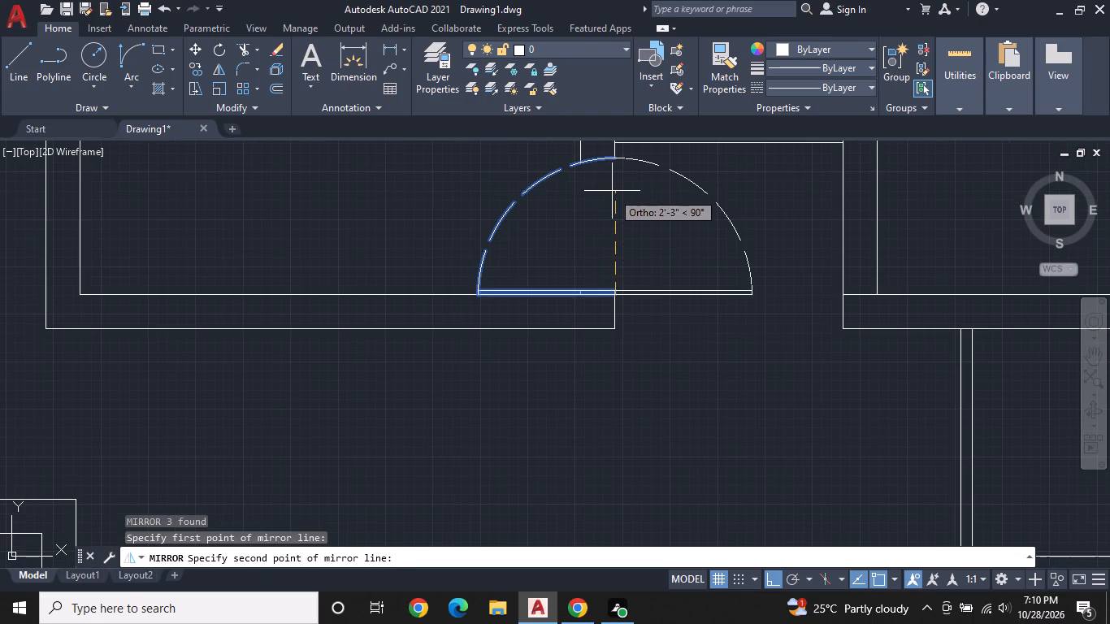
click(612, 191)
drag(655, 246, 612, 191)
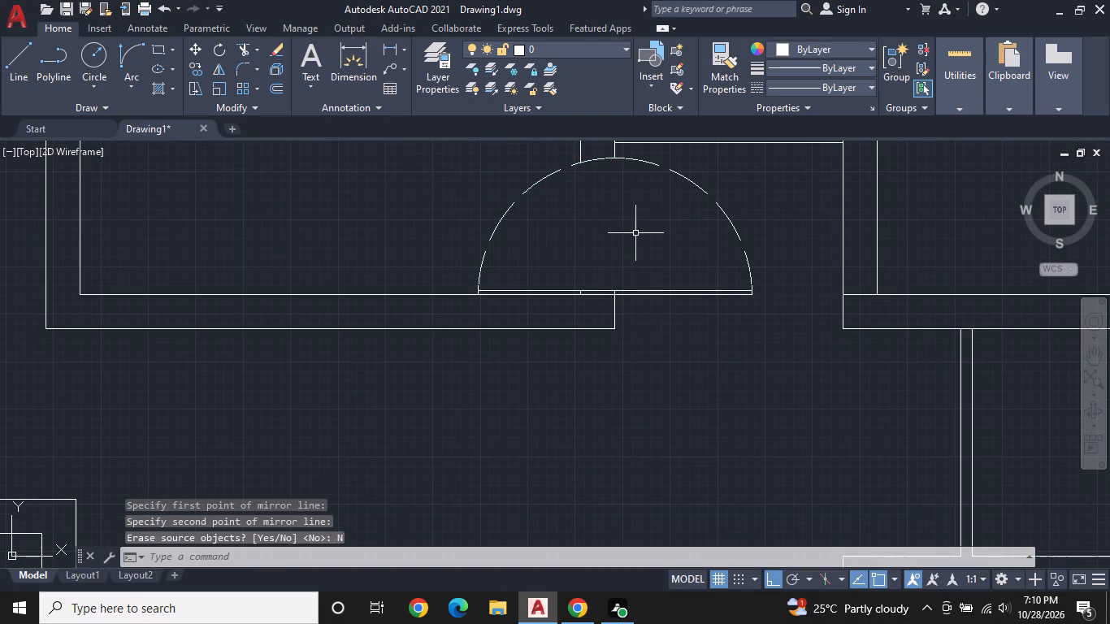
Move the mirrored door east from its hinge corner to where the extended inner wall line meets the opposite room's outer west wall line.
click(742, 312)
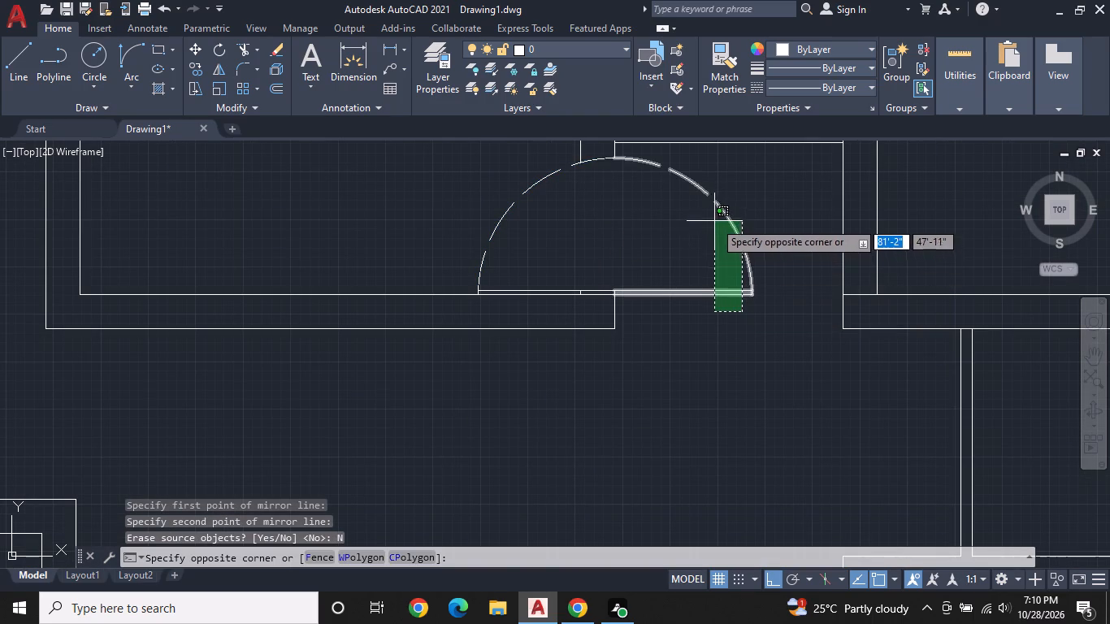
click(714, 220)
right_click(685, 235)
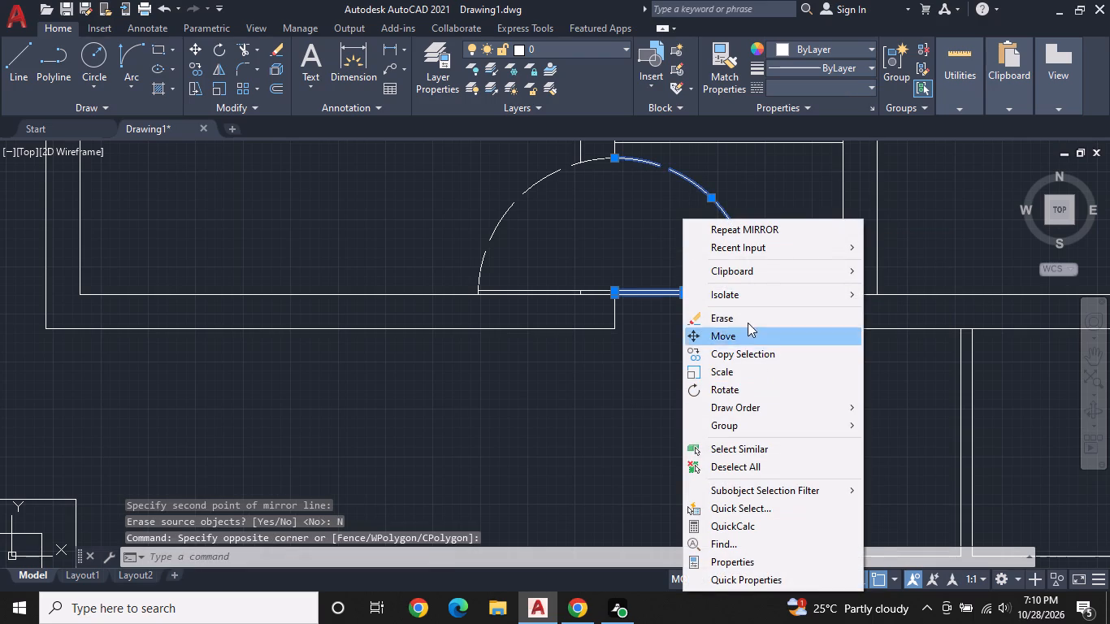
click(744, 333)
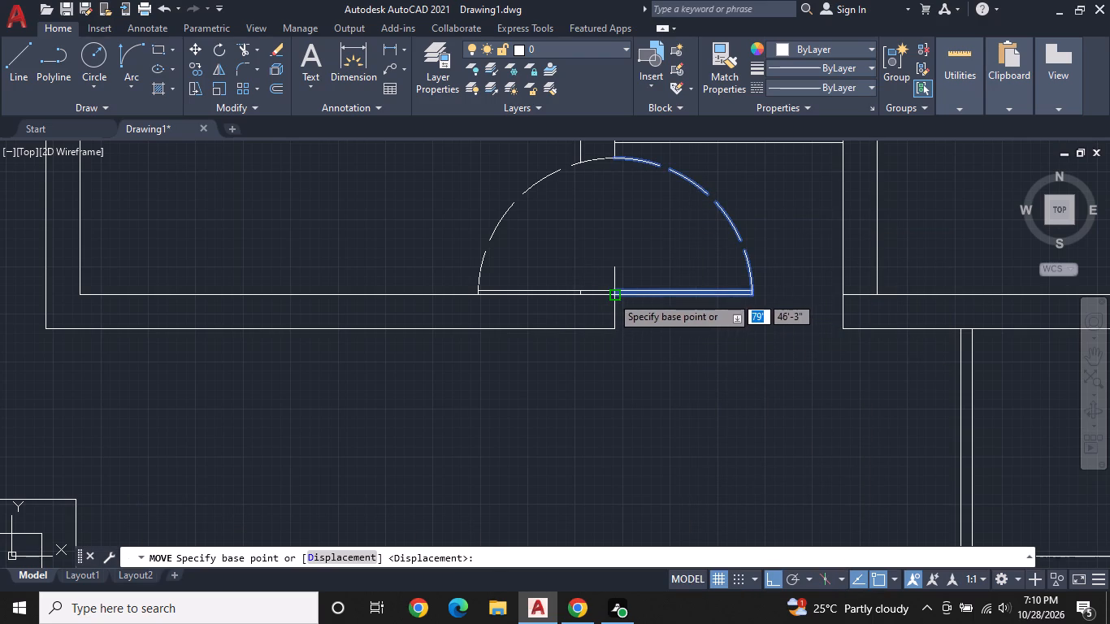
click(611, 296)
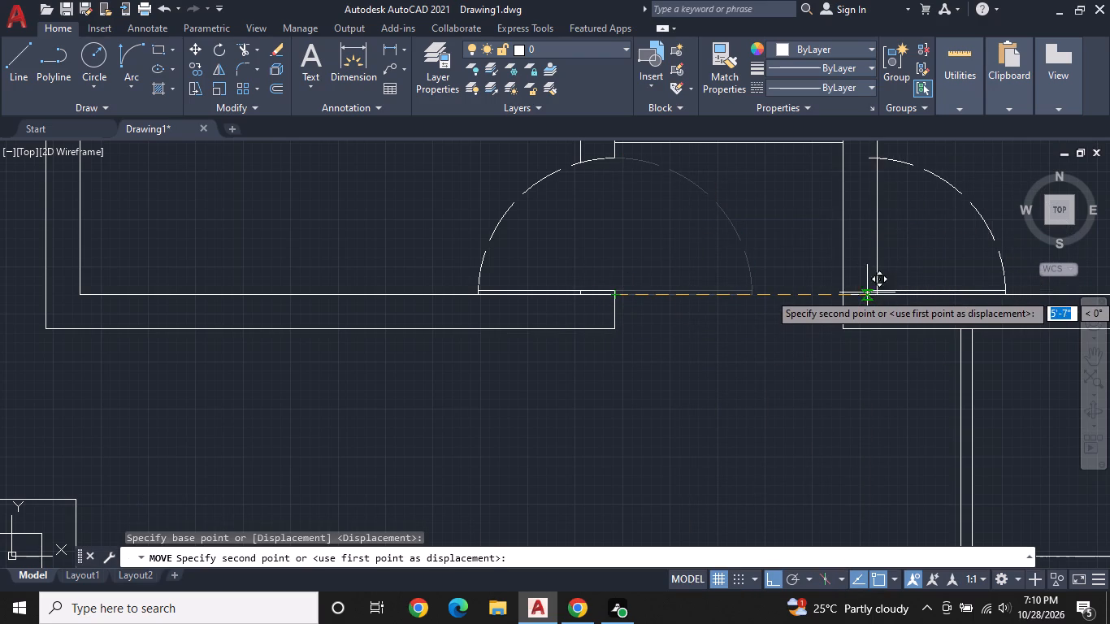
click(845, 299)
key(Escape)
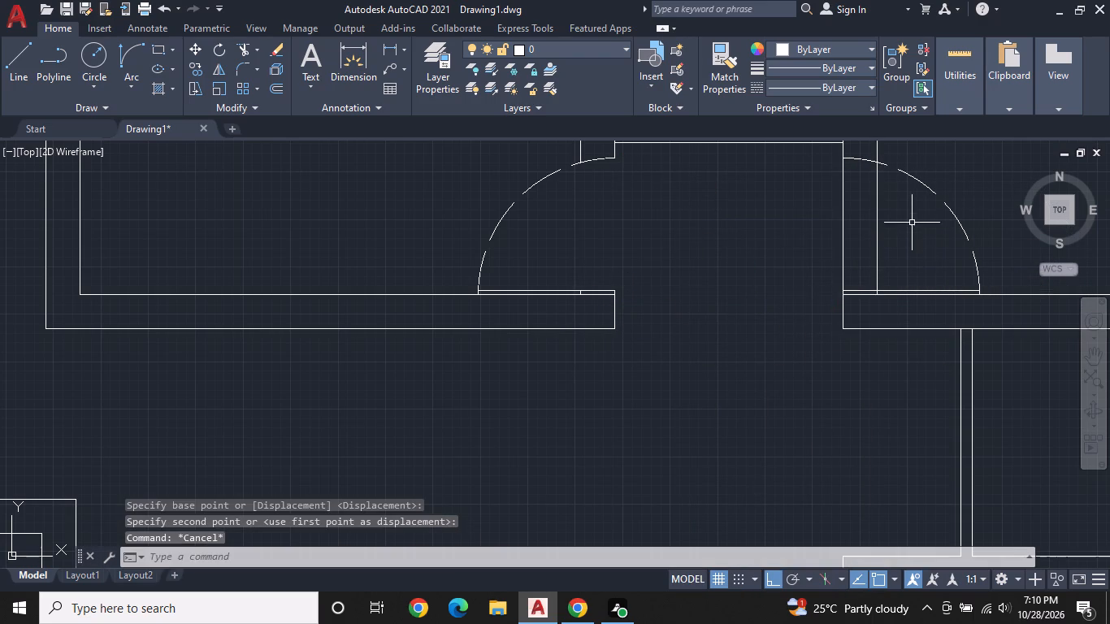
scroll(904, 216, down, 1)
middle_drag(898, 224, 631, 275)
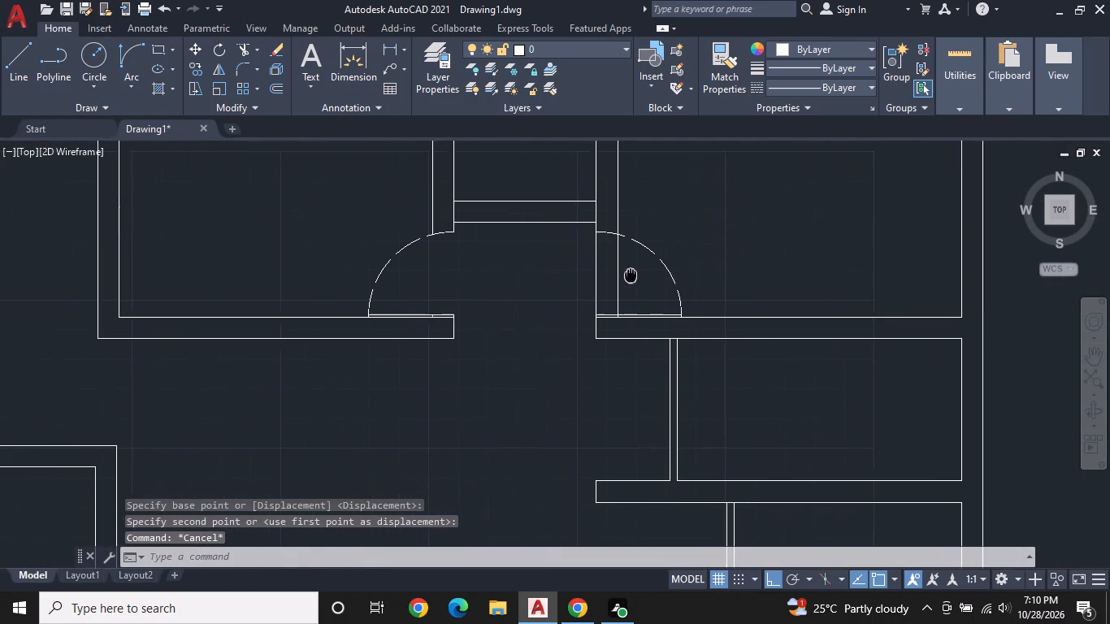
Trim both west wall lines of the room east of the passage between the mirrored swing arc and door leaf to open the doorway.
middle_drag(631, 275, 675, 253)
scroll(677, 253, up, 1)
key(Escape)
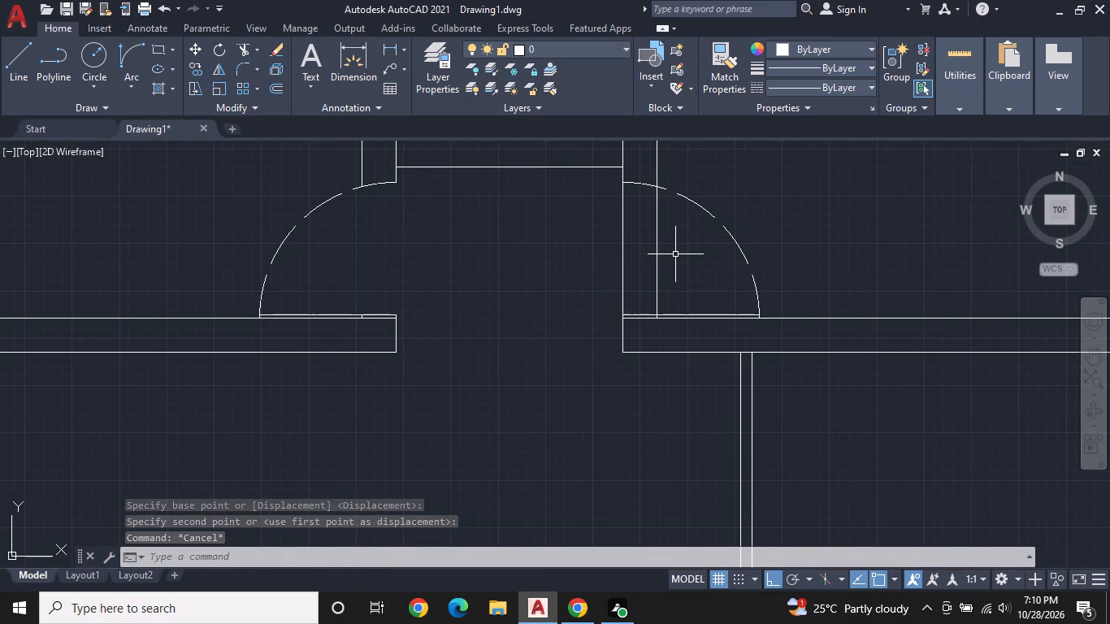
text(TR)
key(space)
click(671, 257)
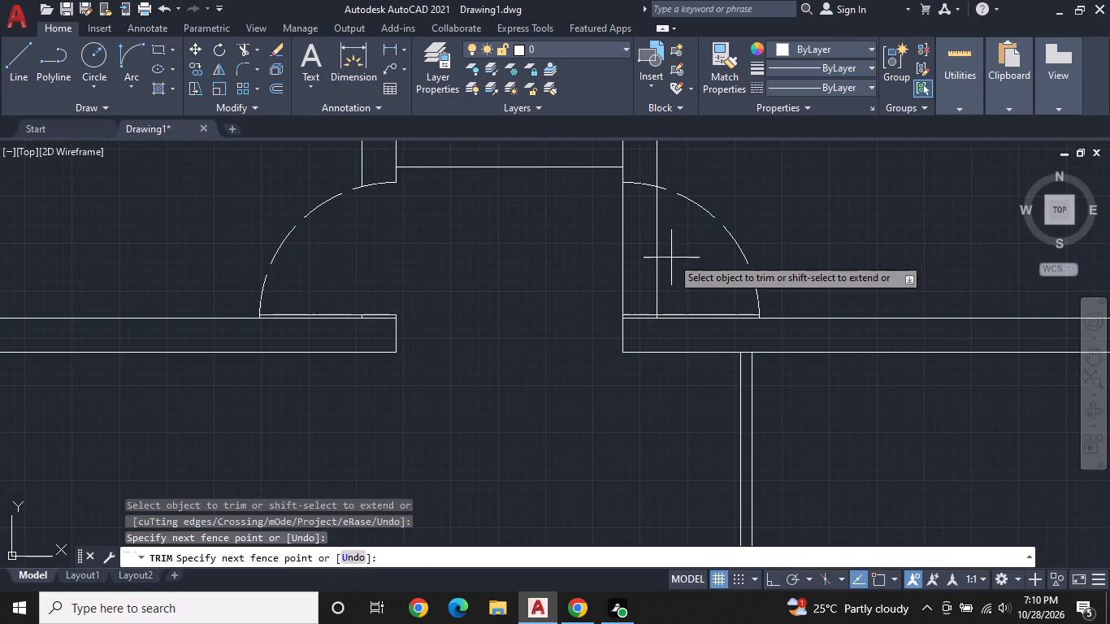
click(531, 303)
key(Escape)
Trim the lower line of that room's bottom wall where it crosses between the two partition wall lines below.
scroll(689, 217, down, 2)
middle_drag(770, 204, 756, 247)
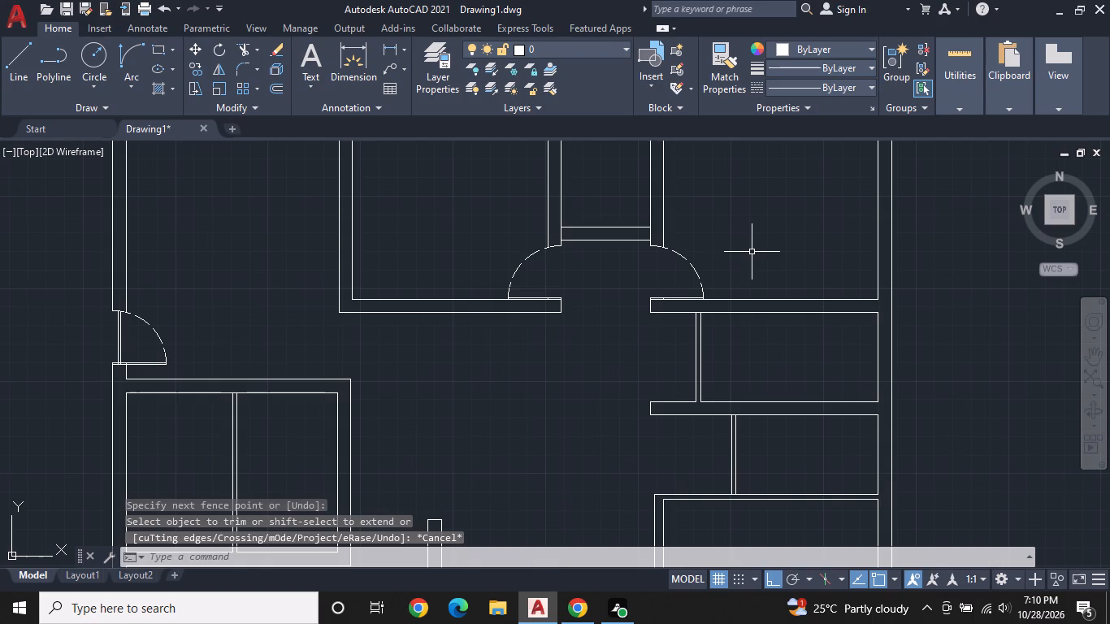
middle_drag(745, 253, 698, 293)
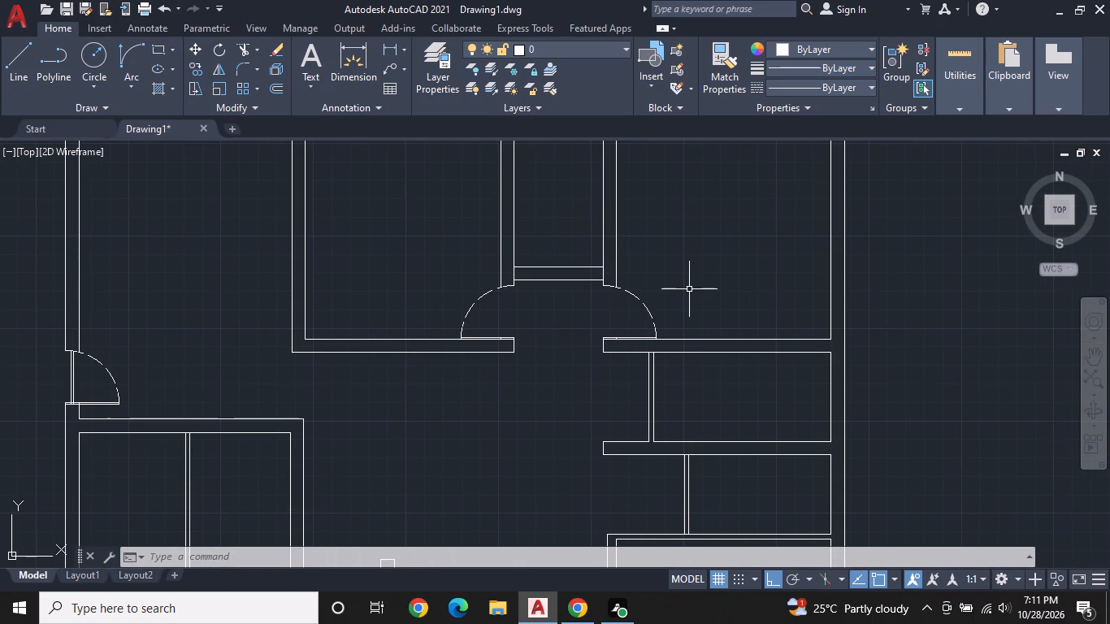
middle_drag(701, 370, 643, 380)
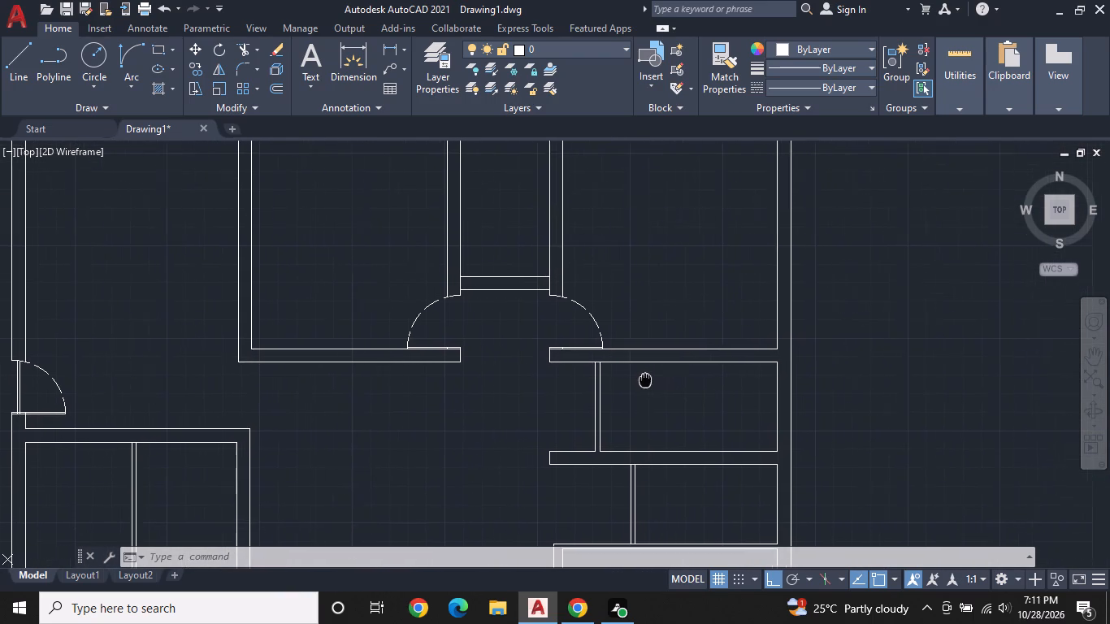
middle_drag(643, 380, 629, 379)
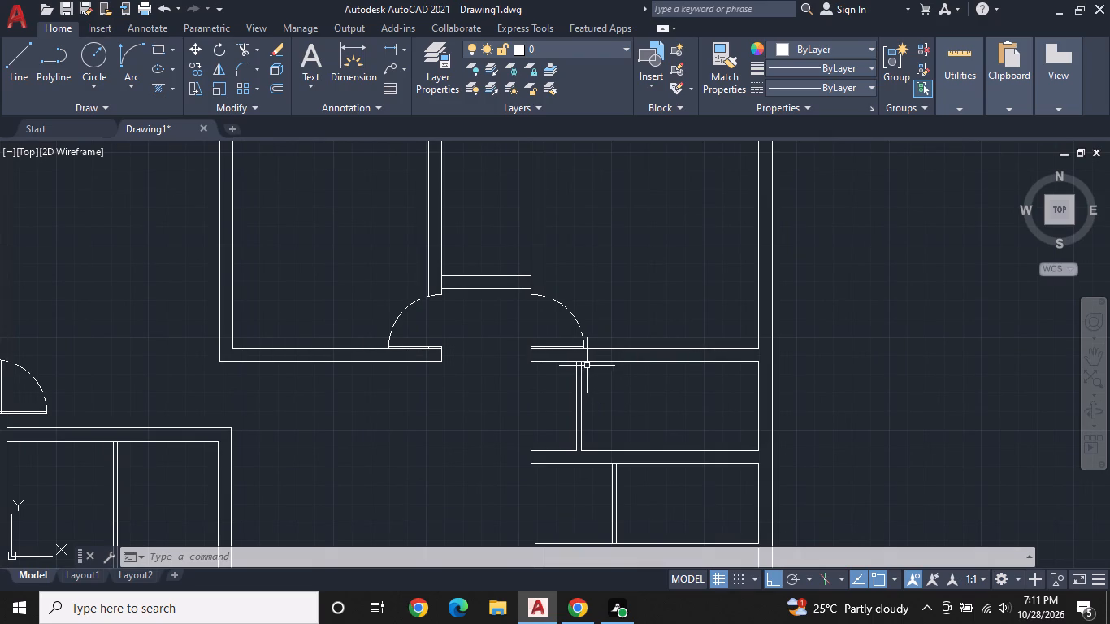
scroll(584, 366, up, 4)
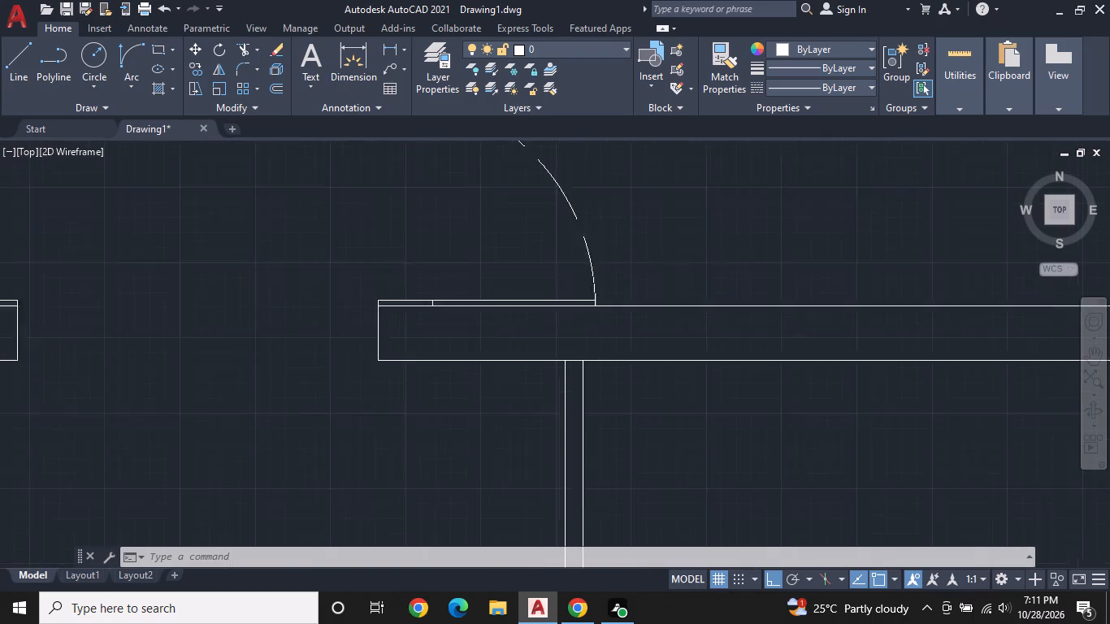
text(TR)
key(space)
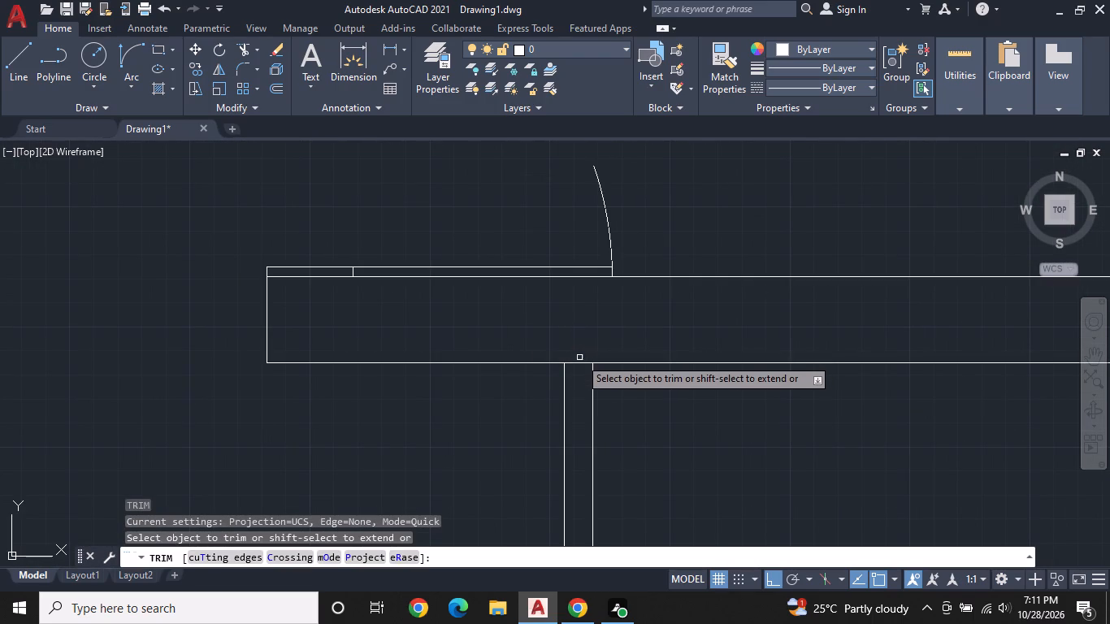
click(579, 362)
scroll(696, 253, down, 2)
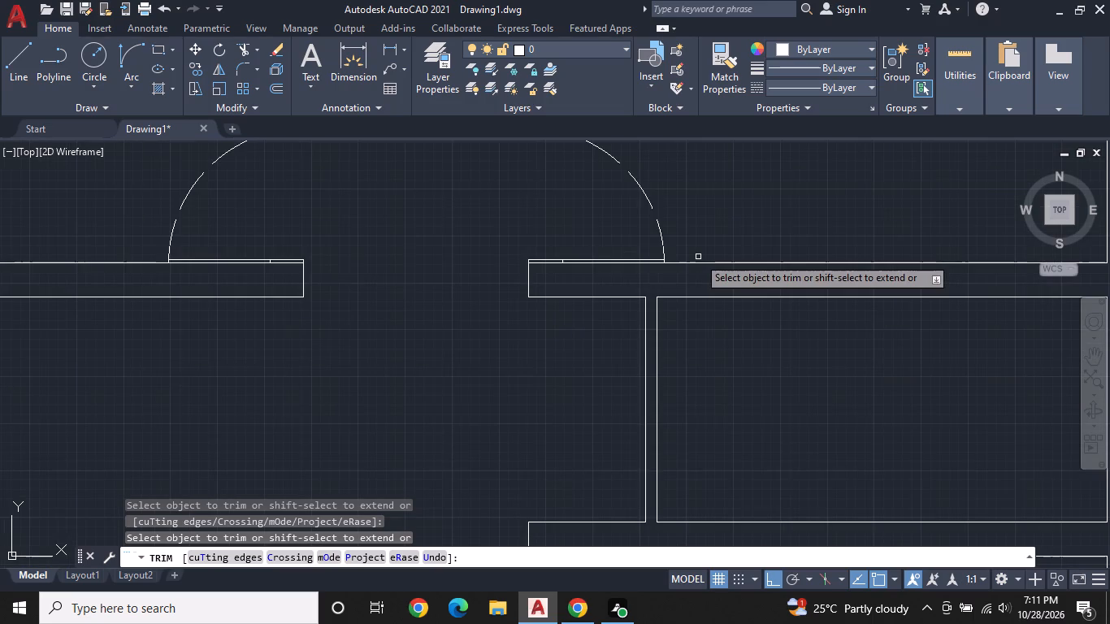
scroll(698, 257, down, 1)
middle_drag(701, 247, 629, 237)
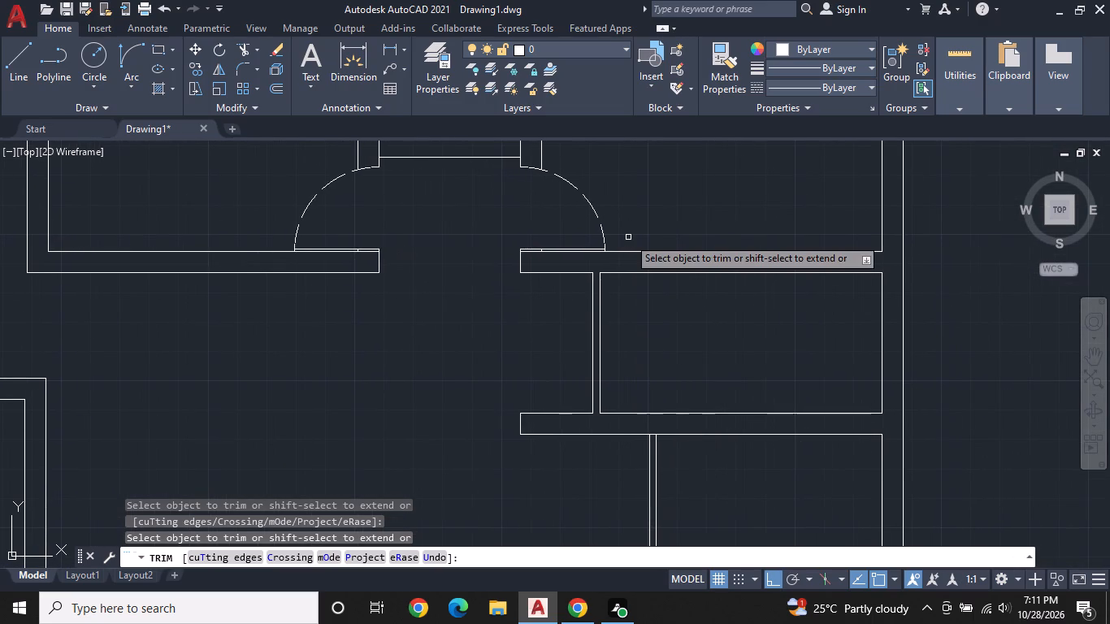
key(Escape)
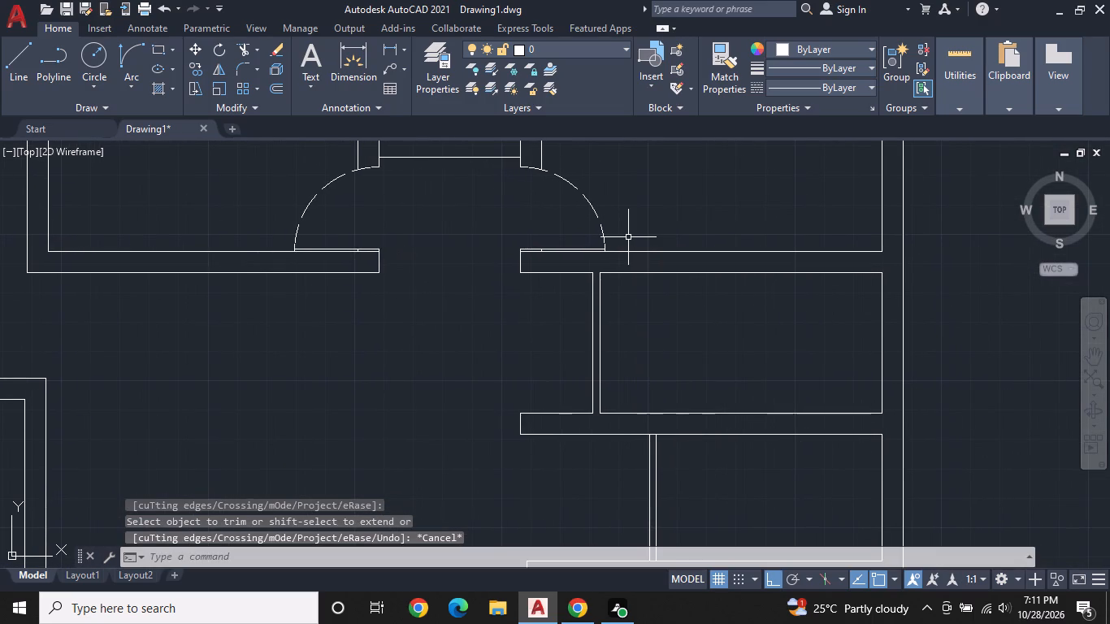
Draw a vertical door leaf line 2' long downward from the room's inner bottom wall line, east of the mirrored door swing.
text(L)
key(space)
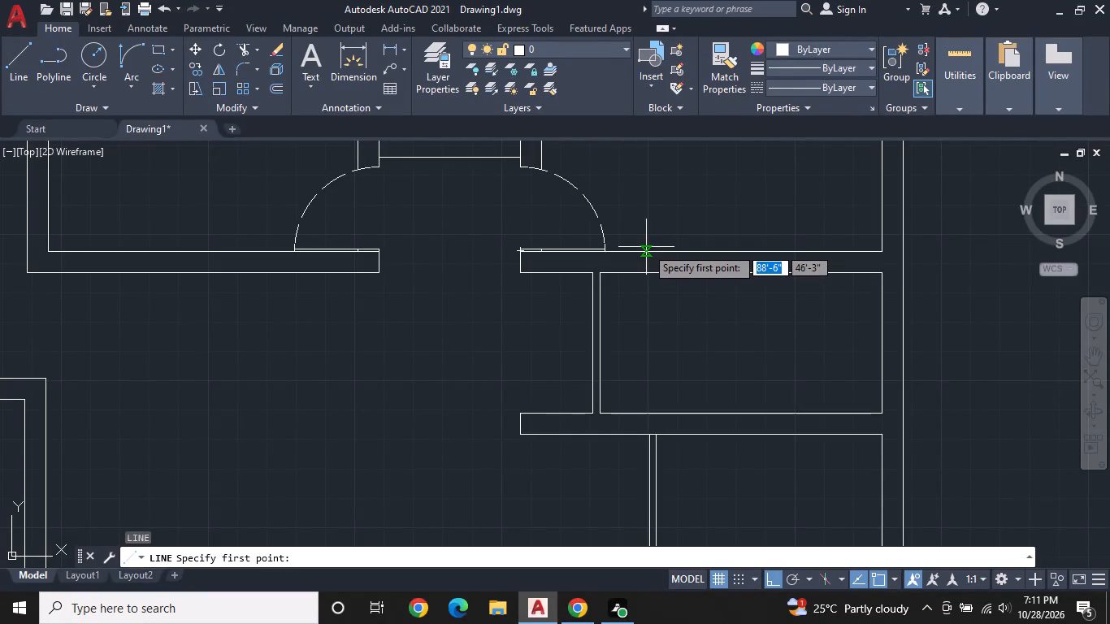
click(647, 250)
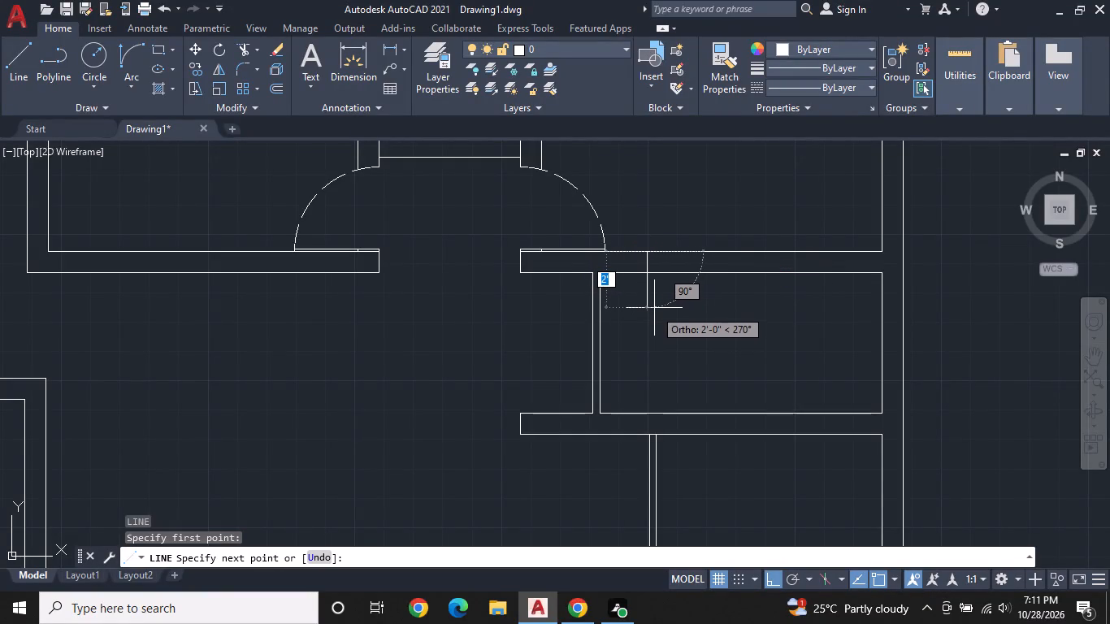
click(654, 308)
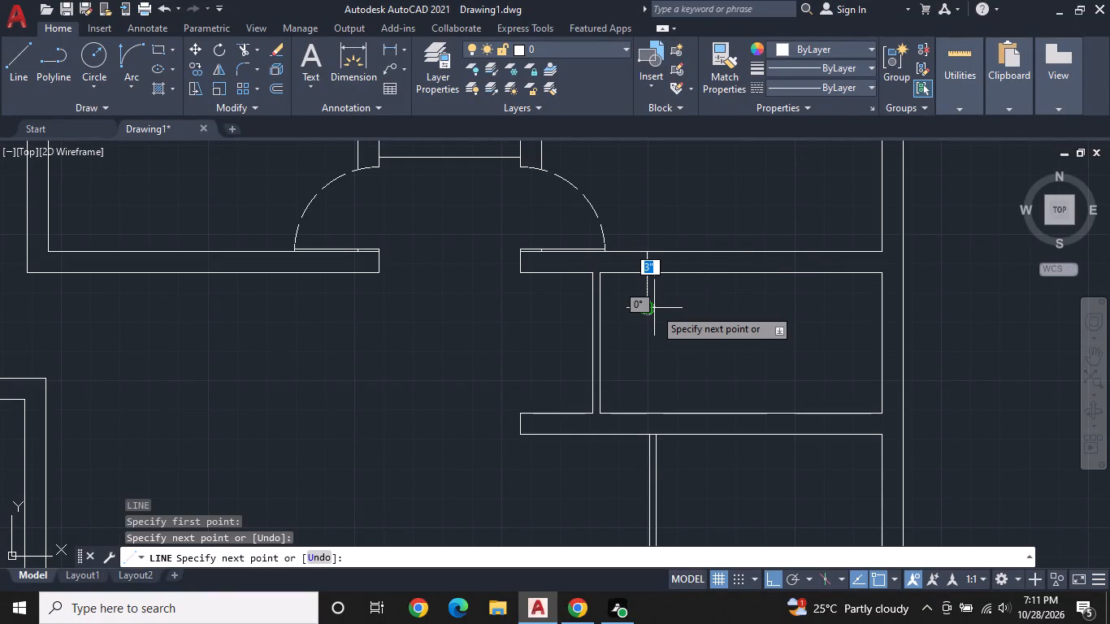
key(space)
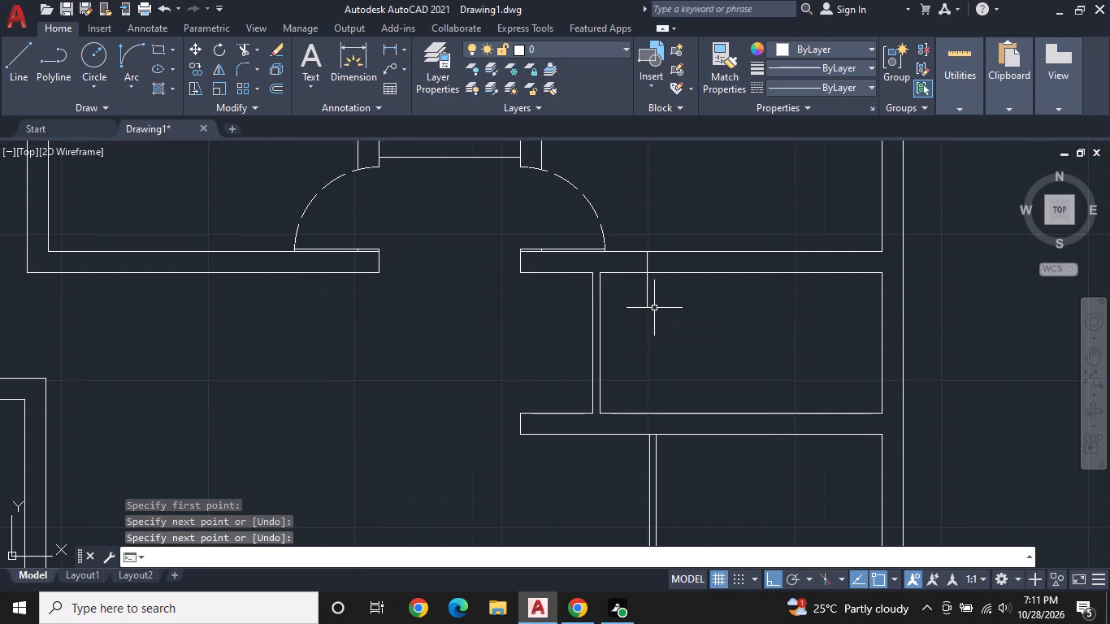
Draw a 2' line east along the wall from the leaf's top end, finishing with a short upward marker line.
key(space)
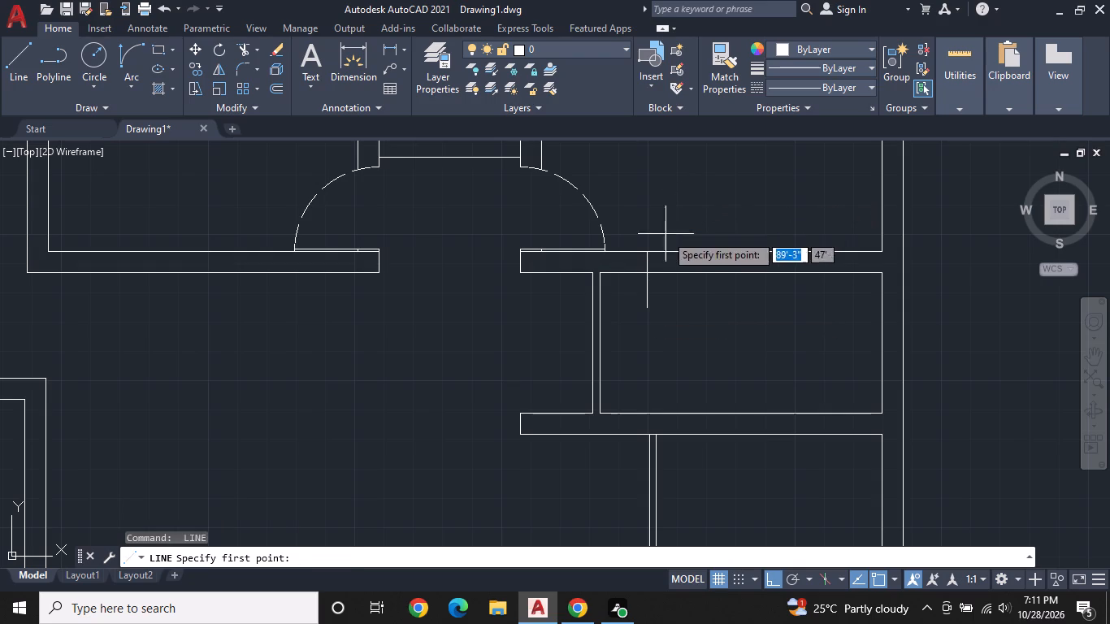
click(648, 255)
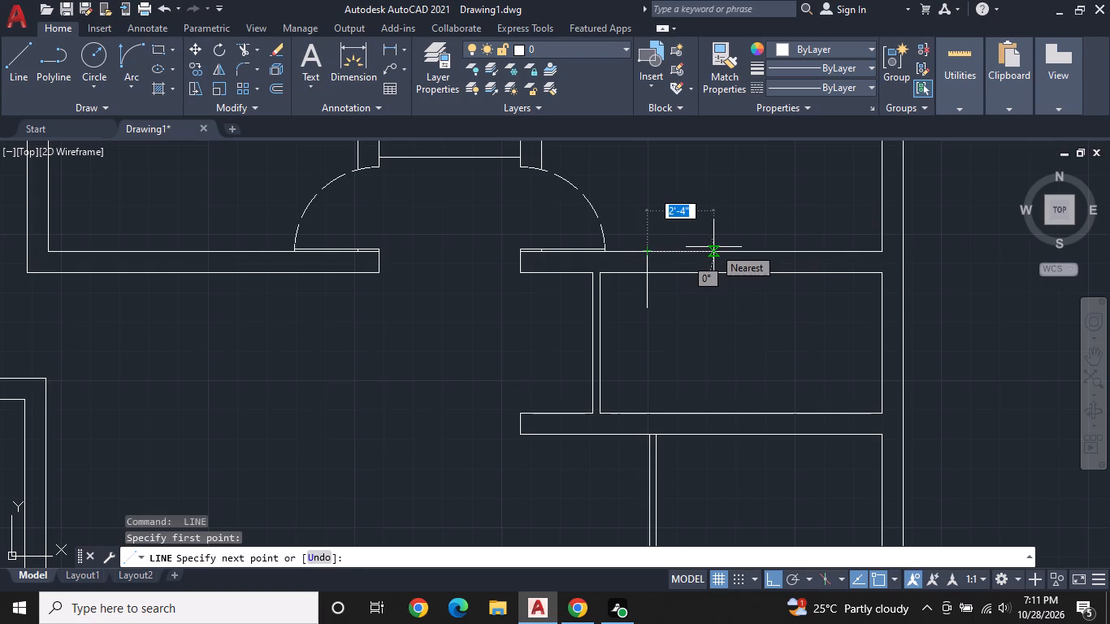
key(2)
key(apostrophe)
key(Return)
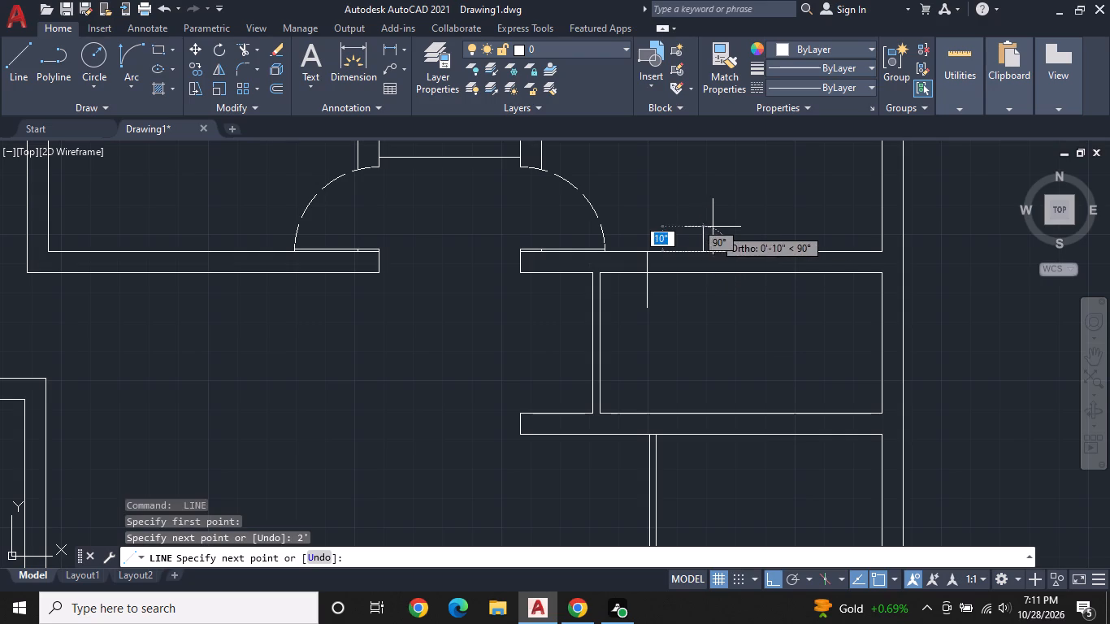
click(708, 219)
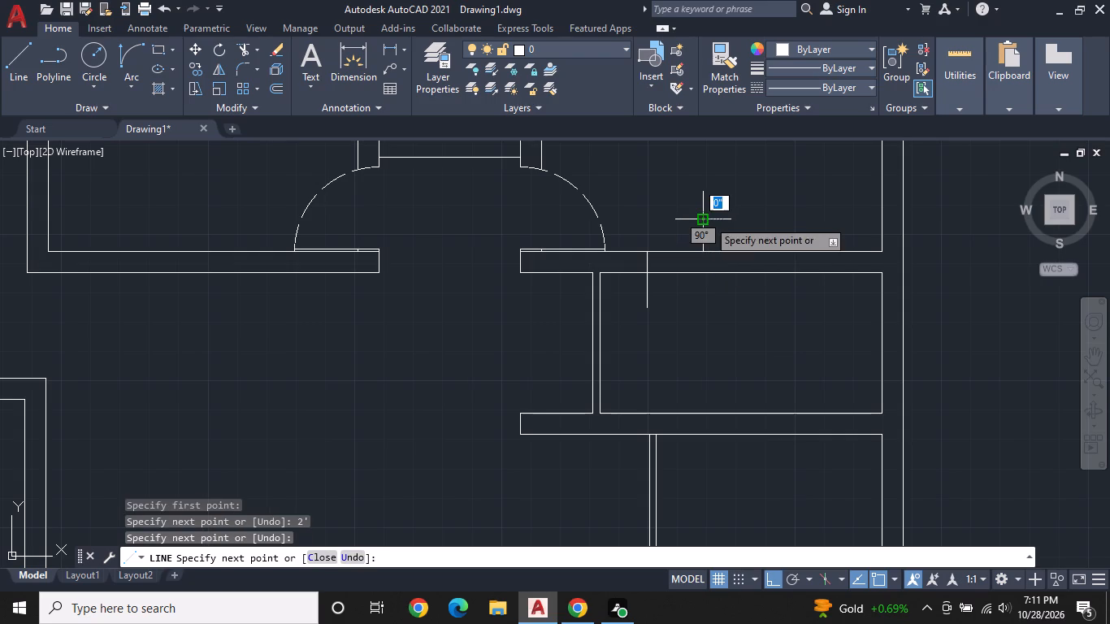
key(Escape)
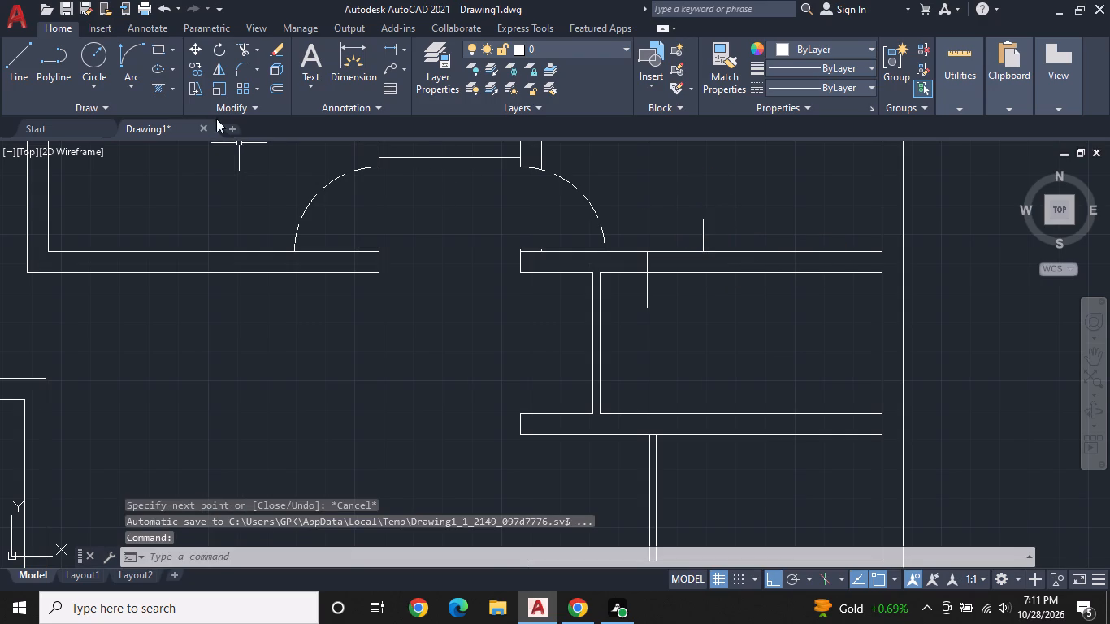
Draw the door swing as a start-end-direction arc from the leaf's lower end to the 2' mark on the wall line.
click(124, 47)
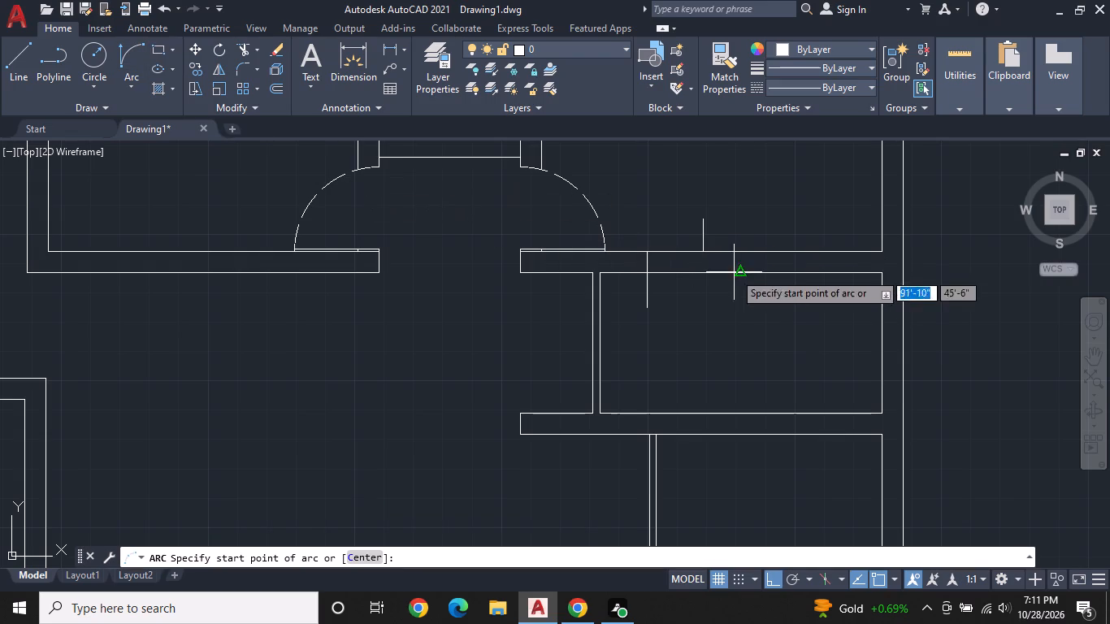
click(648, 309)
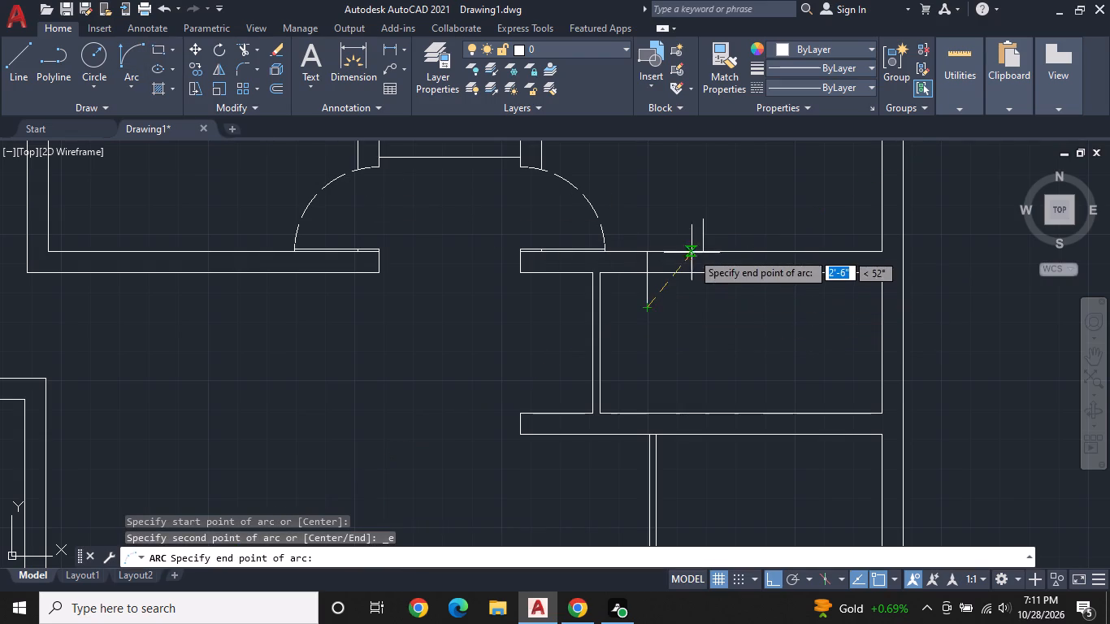
click(705, 253)
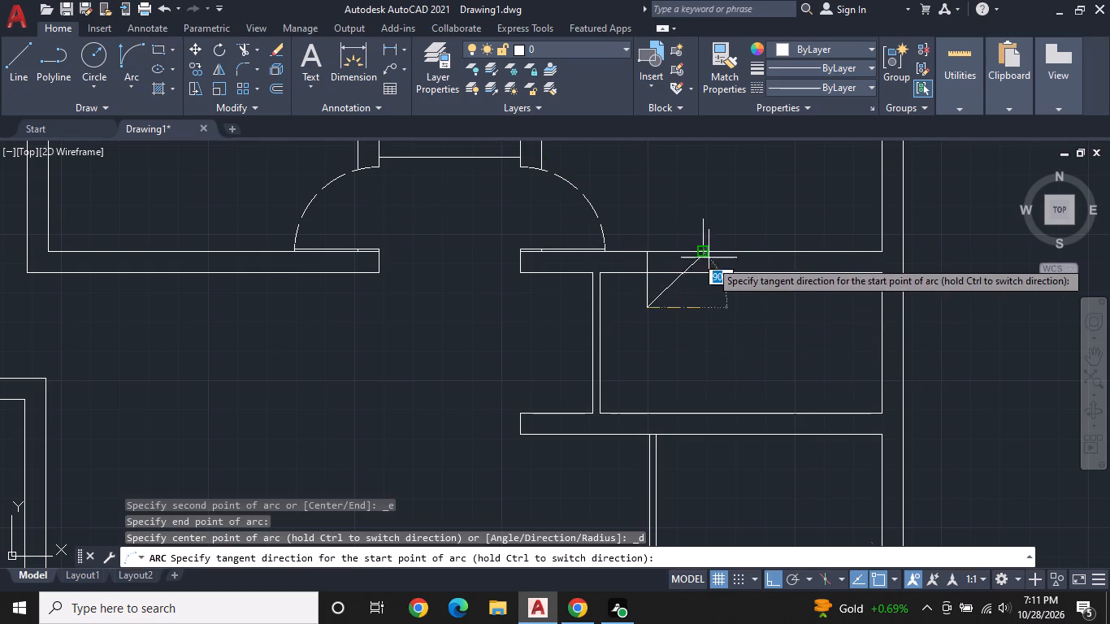
click(748, 336)
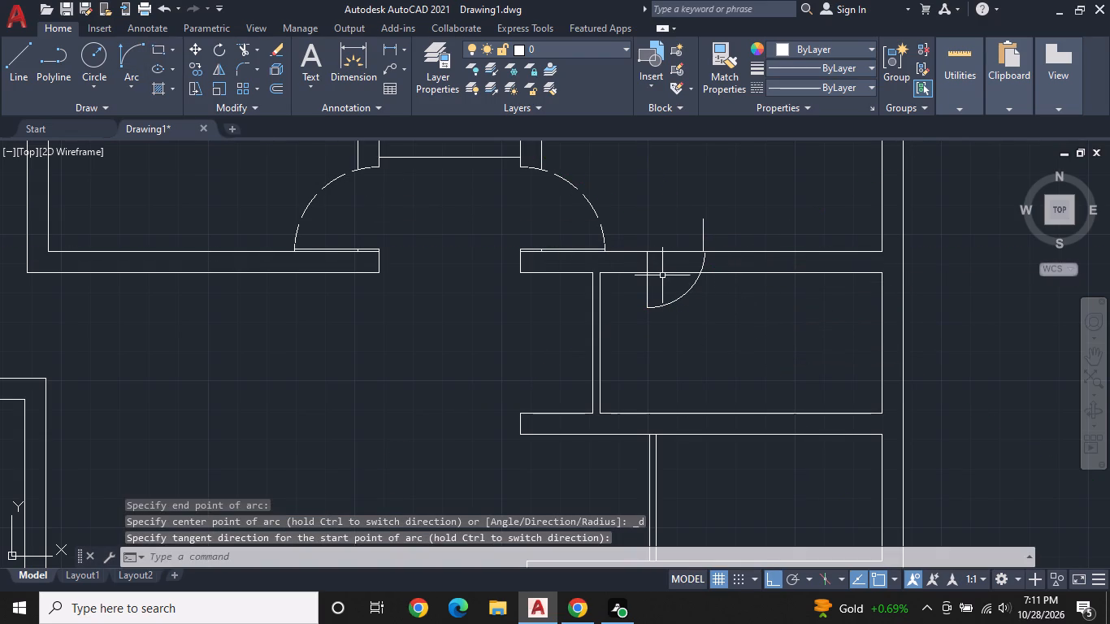
Offset the door leaf line 1" to the east to give the leaf its thickness.
text(OF)
key(space)
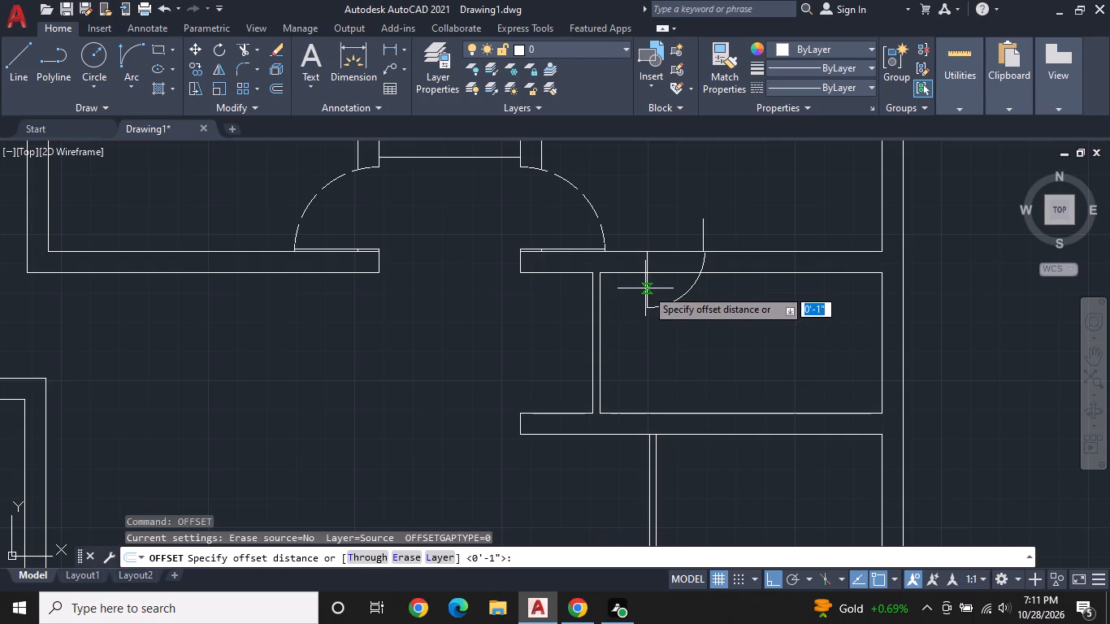
key(space)
click(648, 288)
click(700, 274)
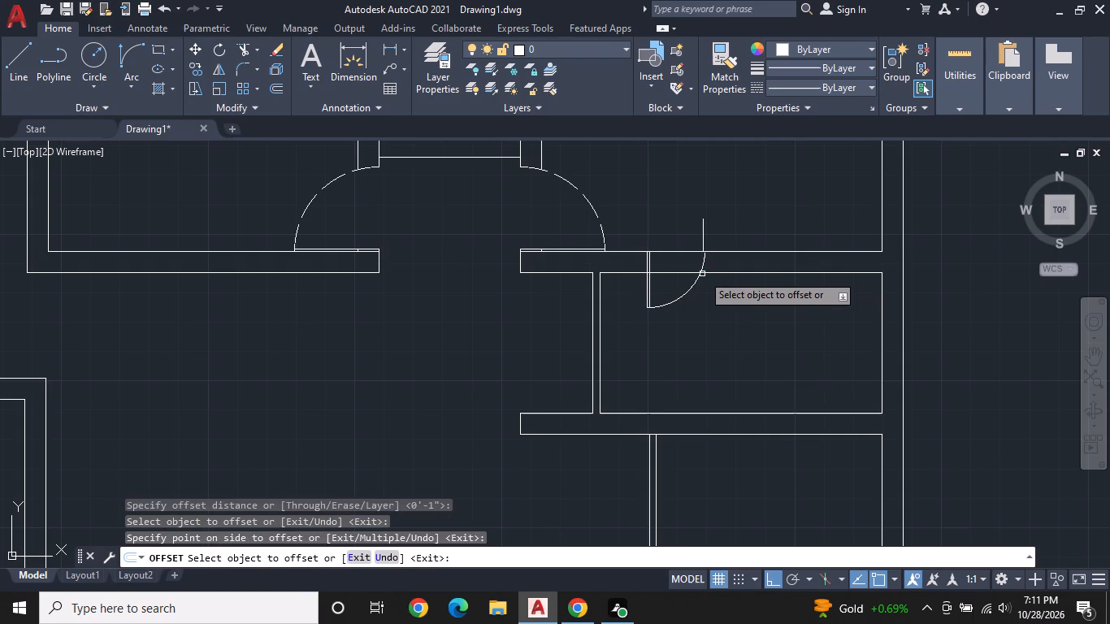
key(Escape)
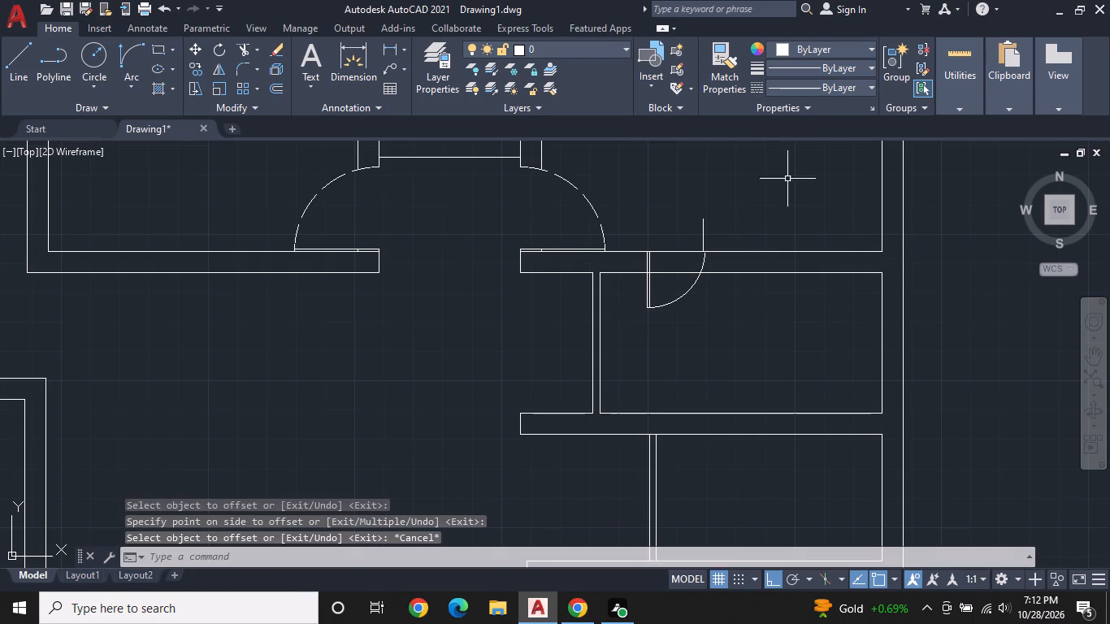
Change the linetype of the new door's swing arc to dashed.
click(815, 84)
key(Escape)
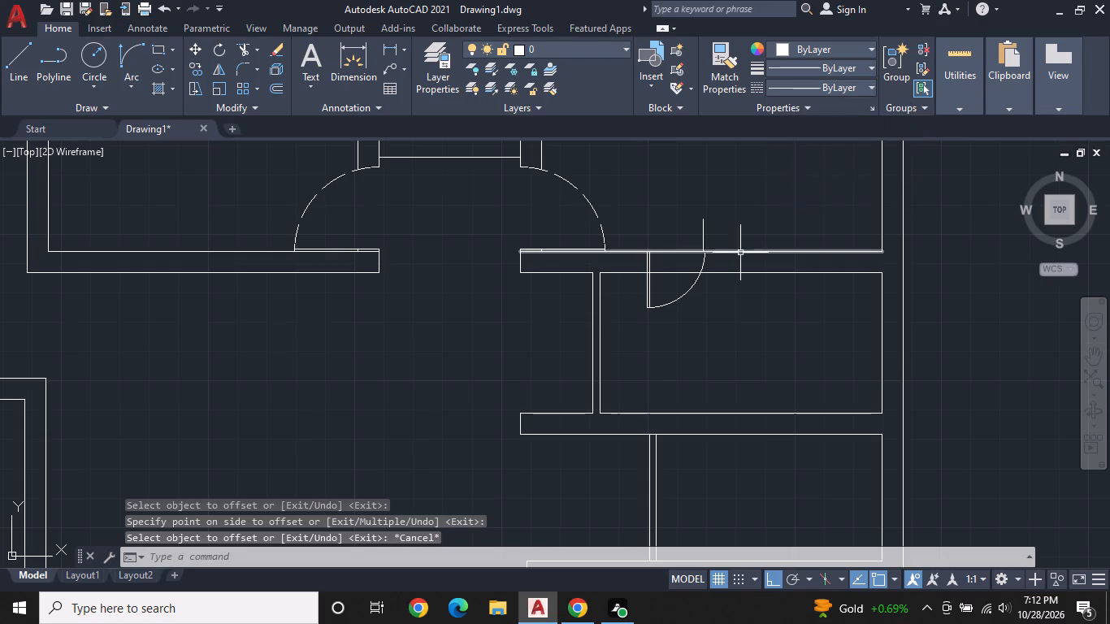
click(692, 290)
click(827, 88)
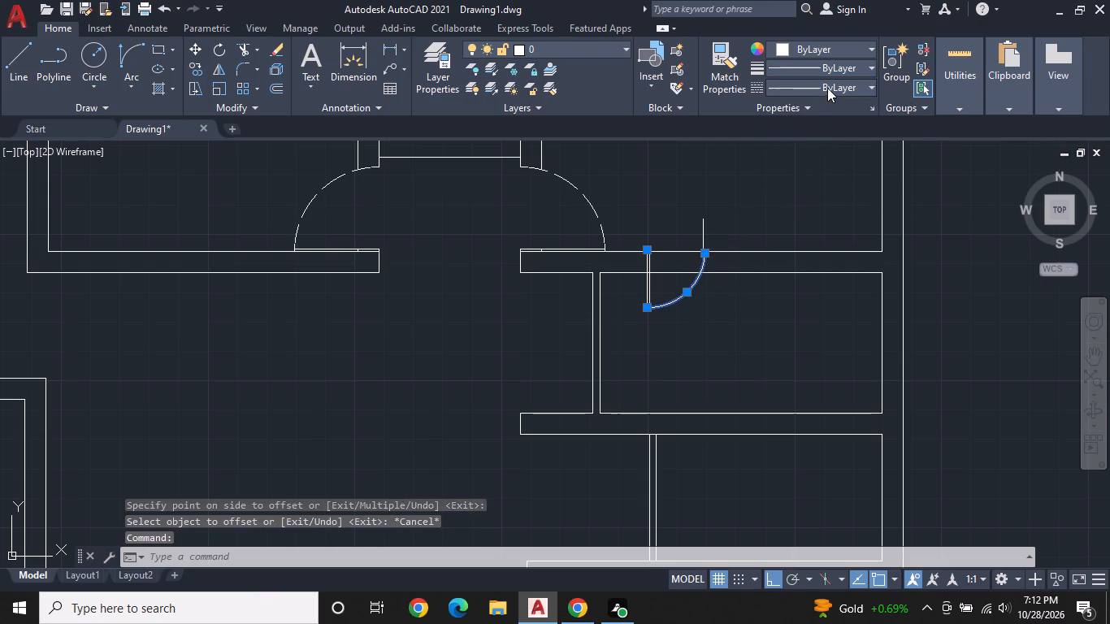
click(817, 144)
key(Escape)
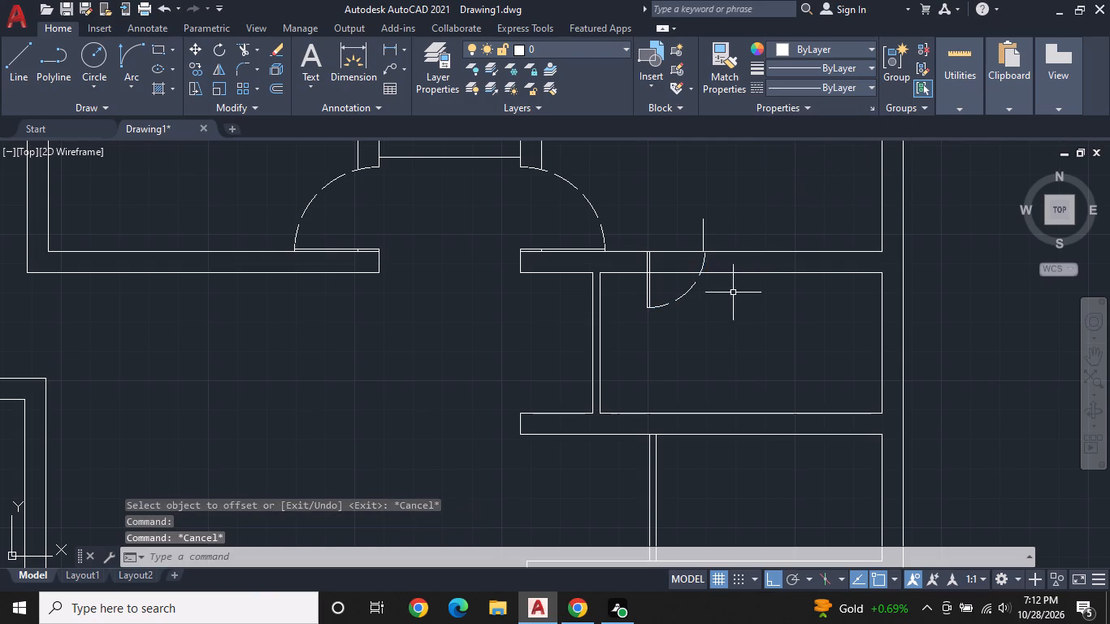
key(Escape)
Erase the short vertical marker line above the wall at the new door's east end.
click(704, 232)
right_click(703, 232)
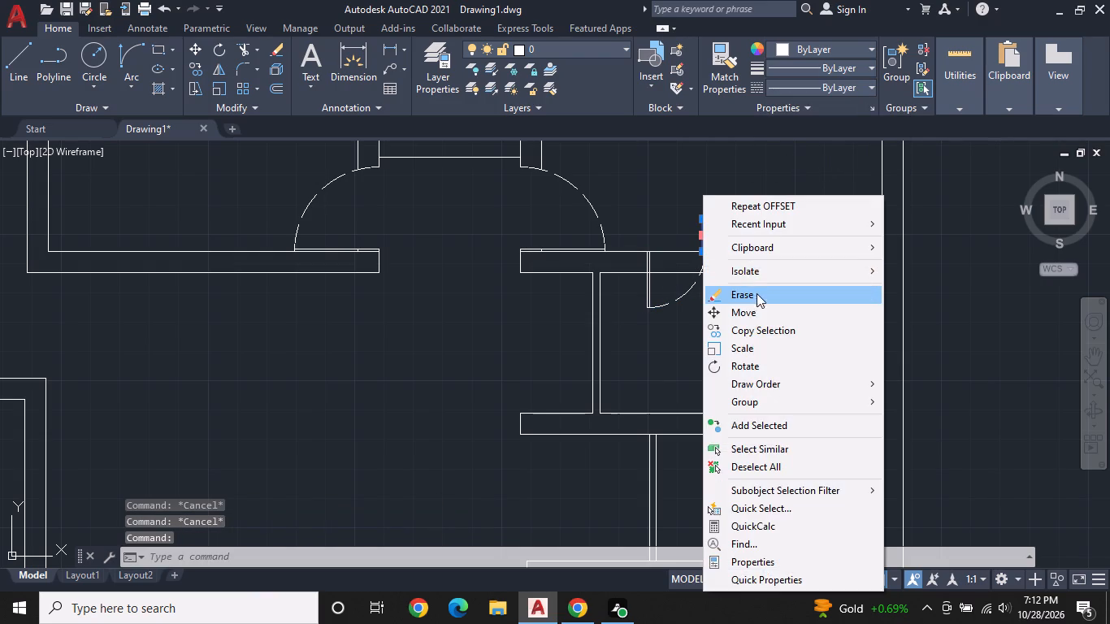
click(759, 301)
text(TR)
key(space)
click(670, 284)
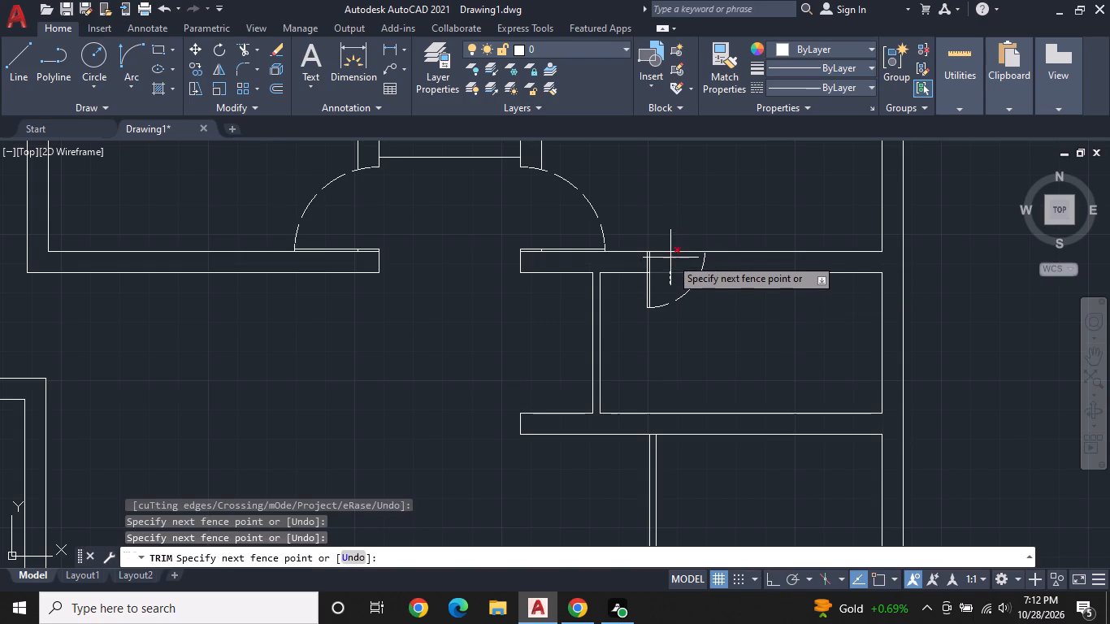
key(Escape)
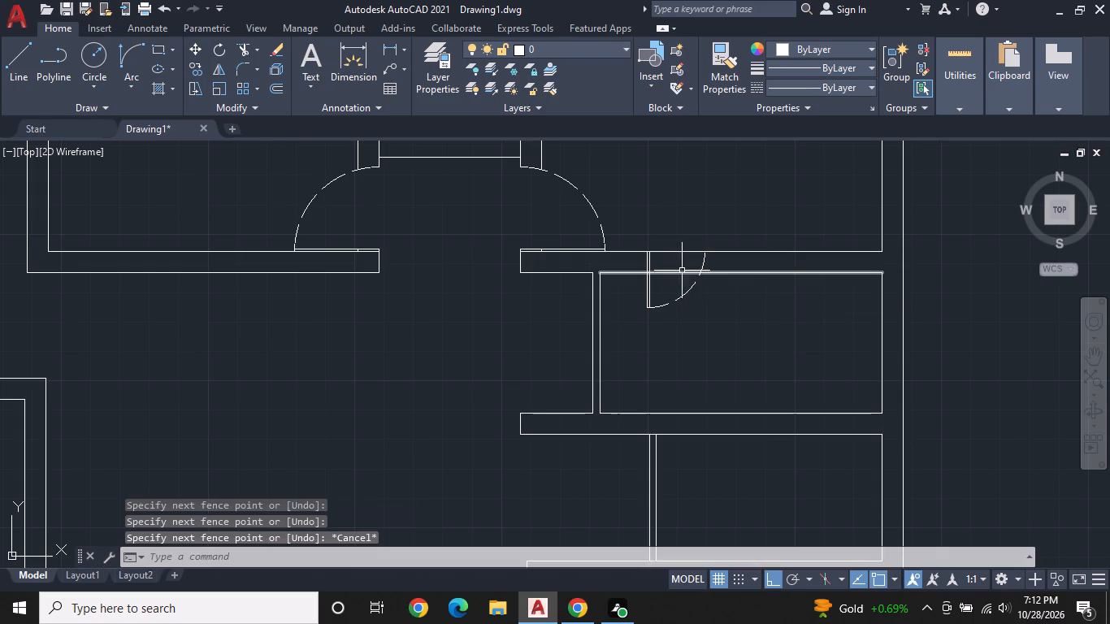
Extend the upper end of the dashed swing arc to the room's inner bottom wall line.
text(EX)
key(space)
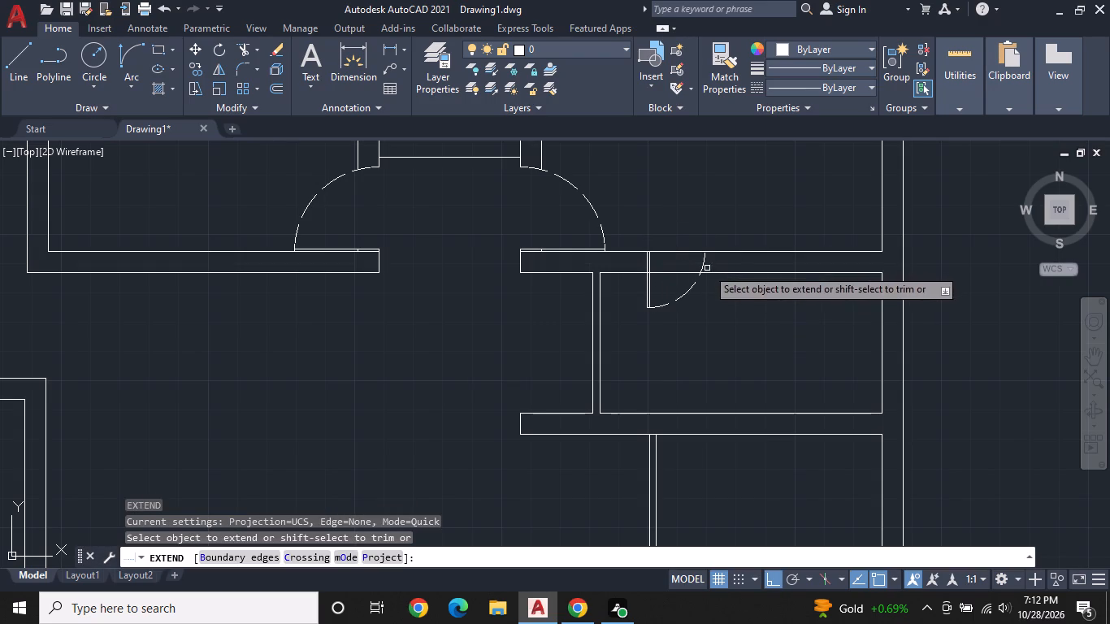
click(702, 268)
key(Escape)
Trim both wall lines between the new door leaf and its swing arc to open the 2' doorway.
text(TR)
key(space)
click(681, 248)
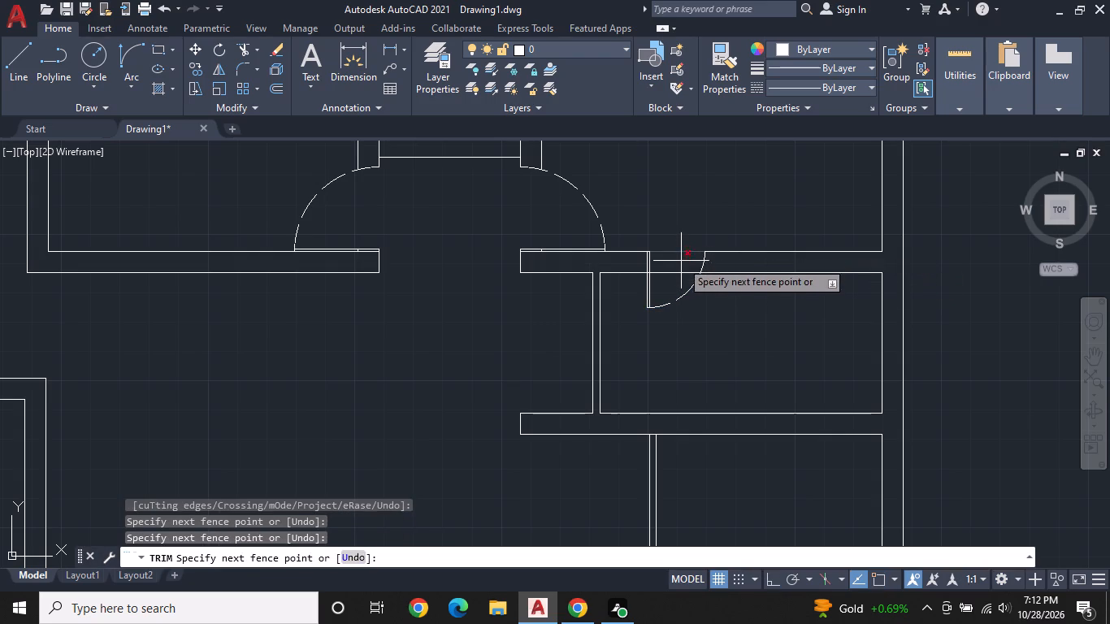
click(674, 281)
key(Escape)
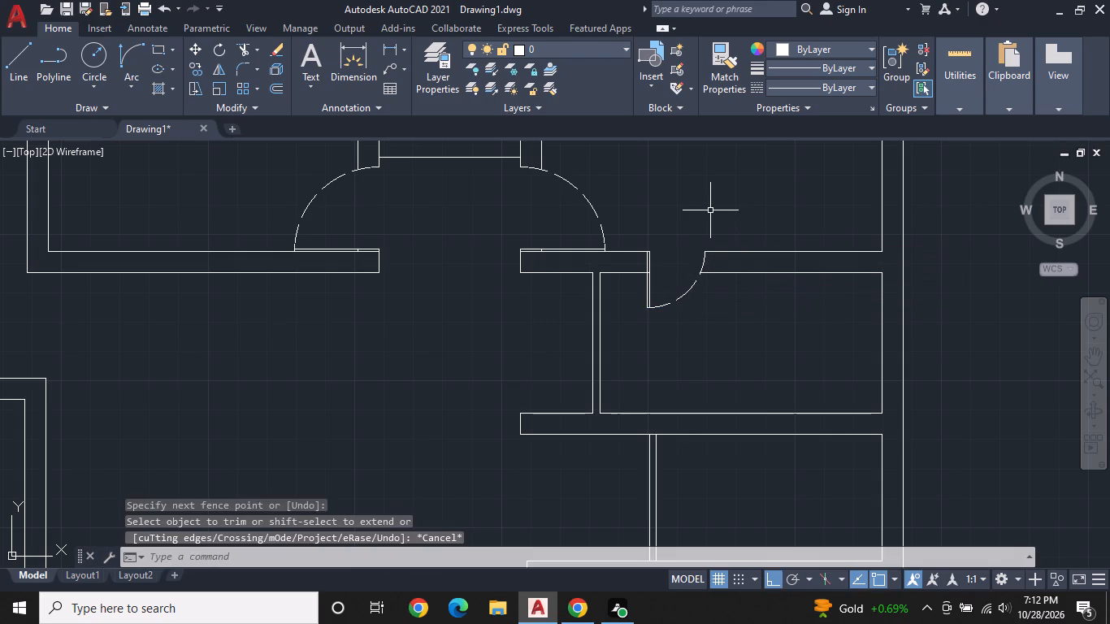
Trim the wall lines crossing both ends of the thin vertical partition in the small east room below, opening its junctions.
scroll(711, 213, down, 1)
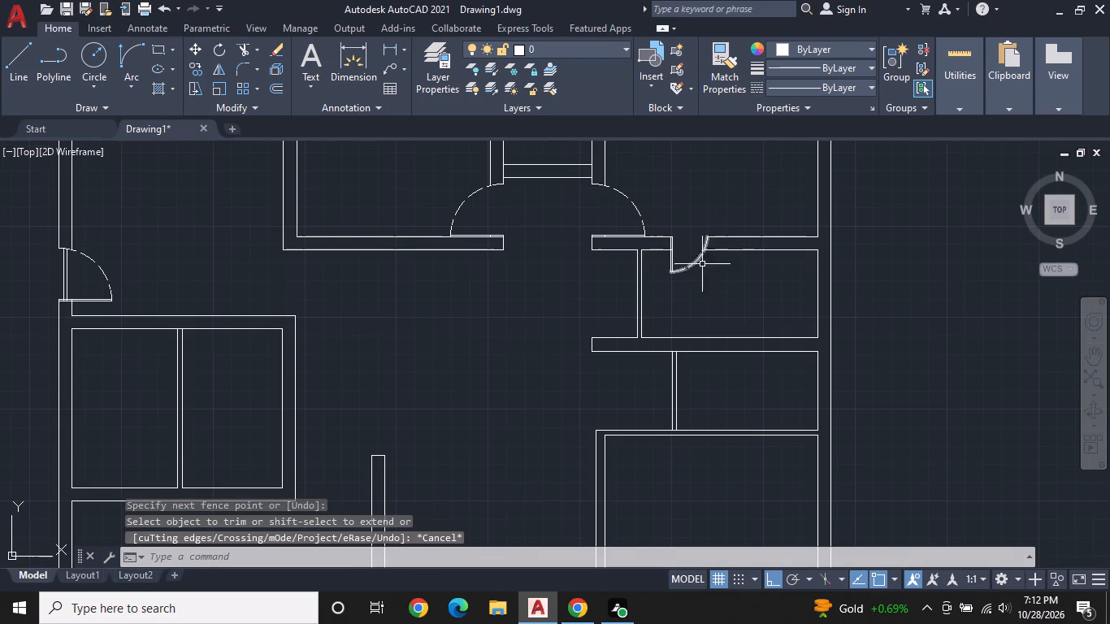
middle_drag(687, 305, 696, 248)
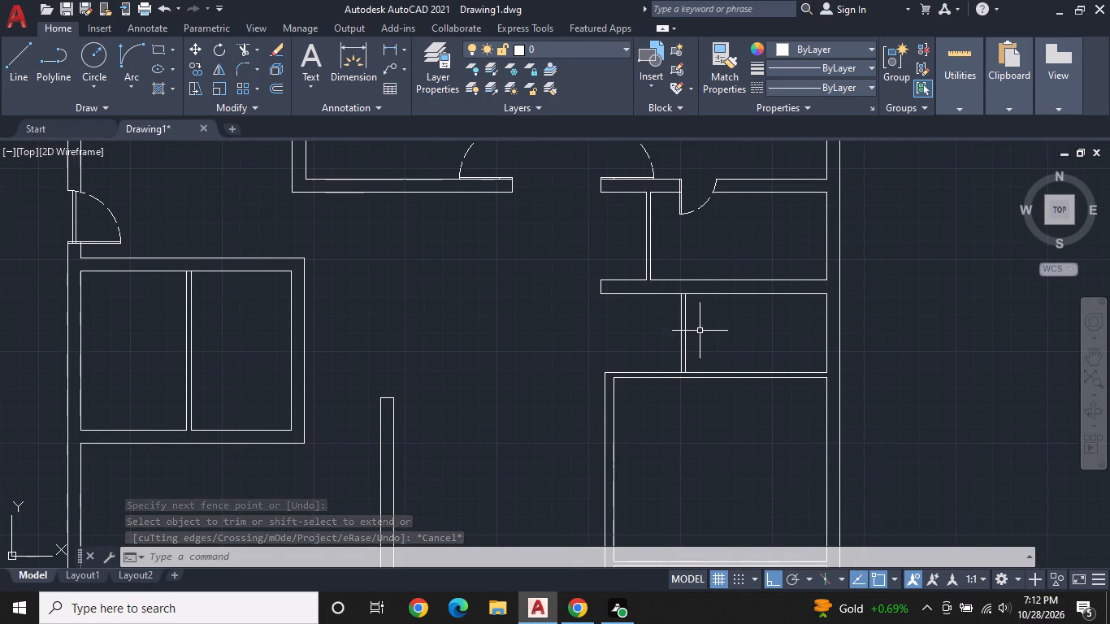
middle_drag(700, 331, 630, 322)
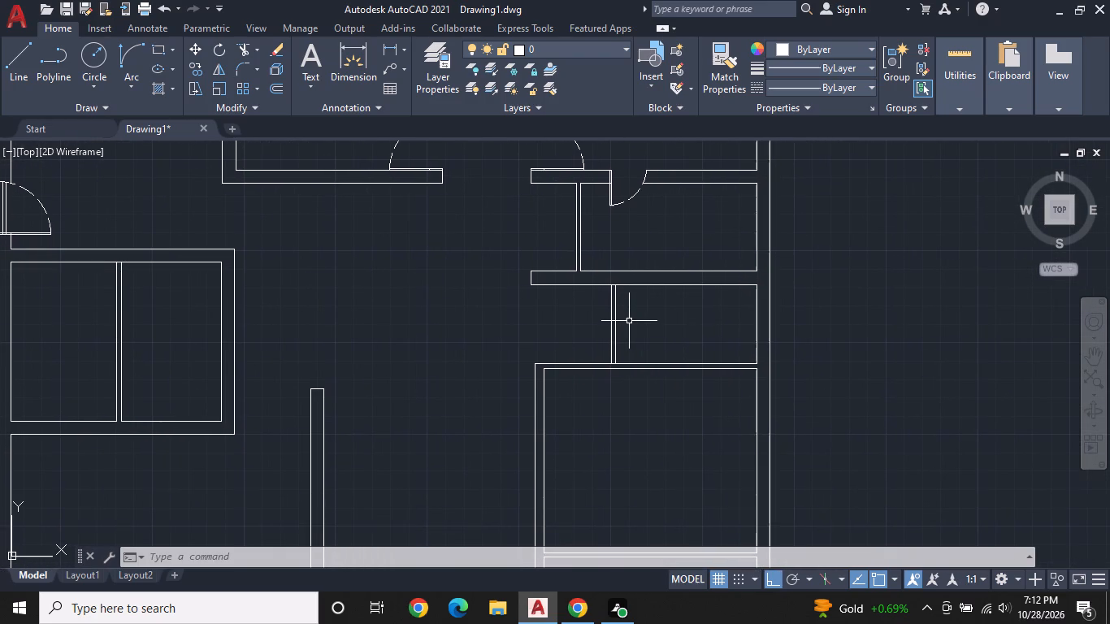
middle_drag(631, 318, 679, 275)
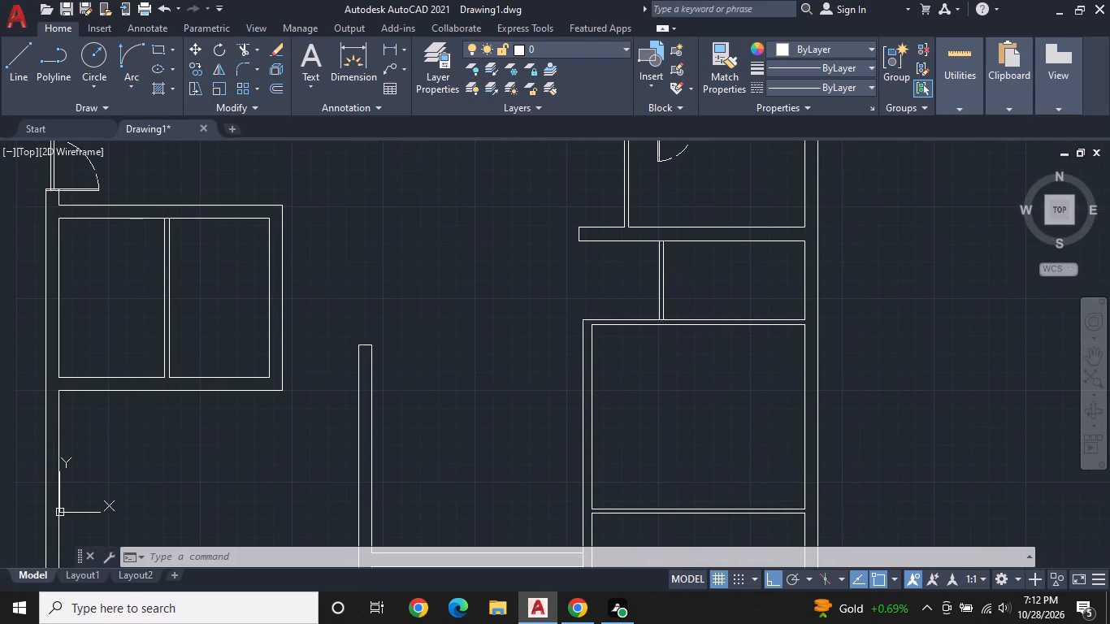
middle_click(682, 272)
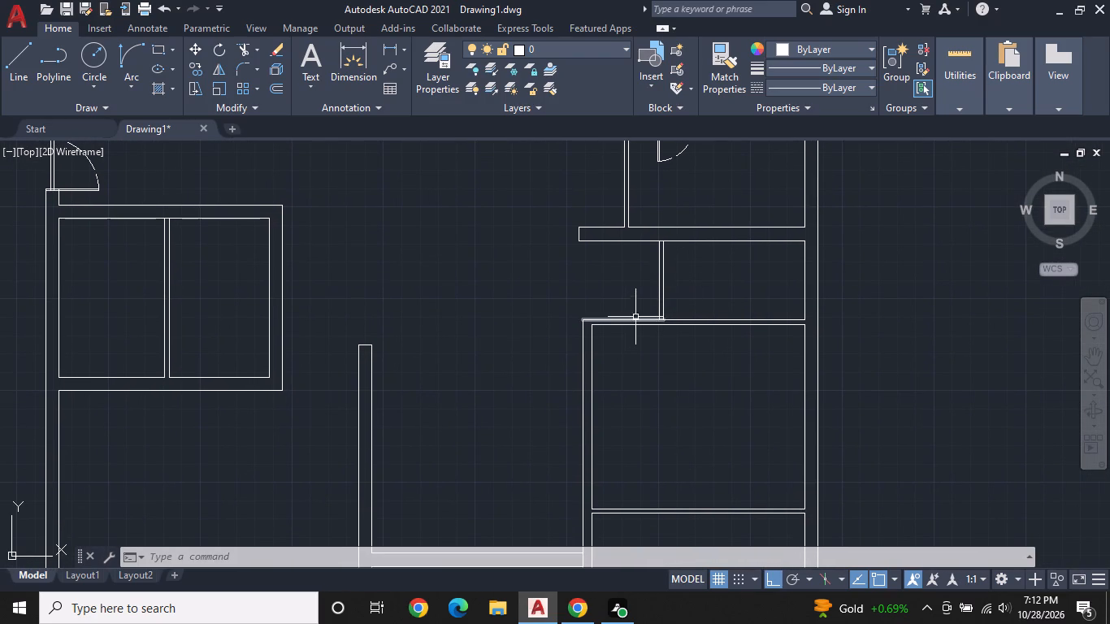
scroll(704, 311, up, 1)
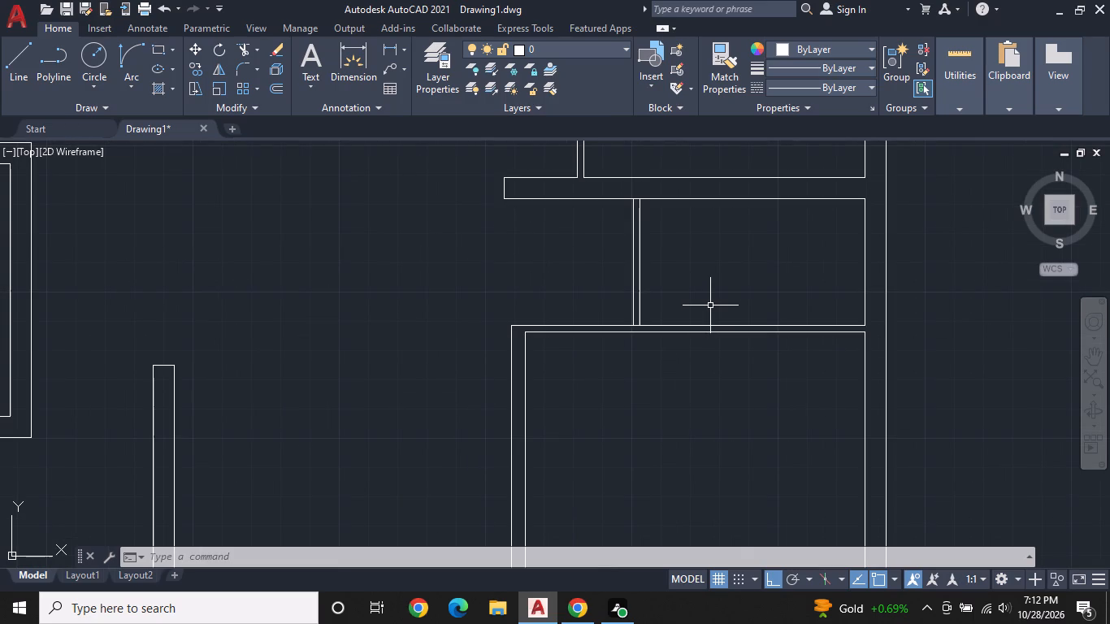
middle_drag(713, 305, 670, 307)
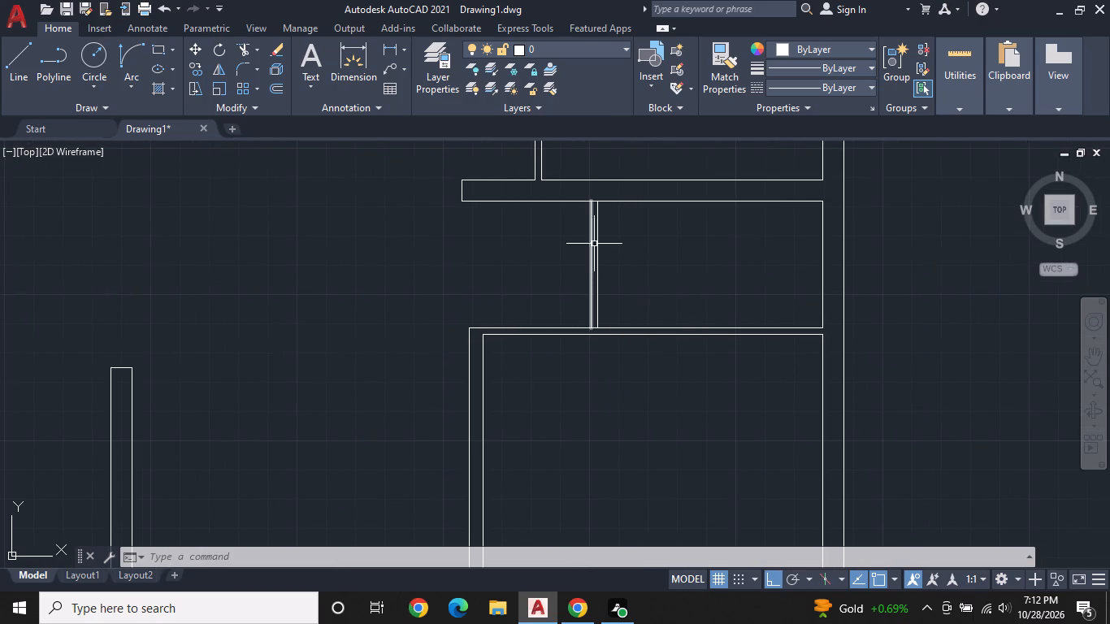
text(TR)
key(space)
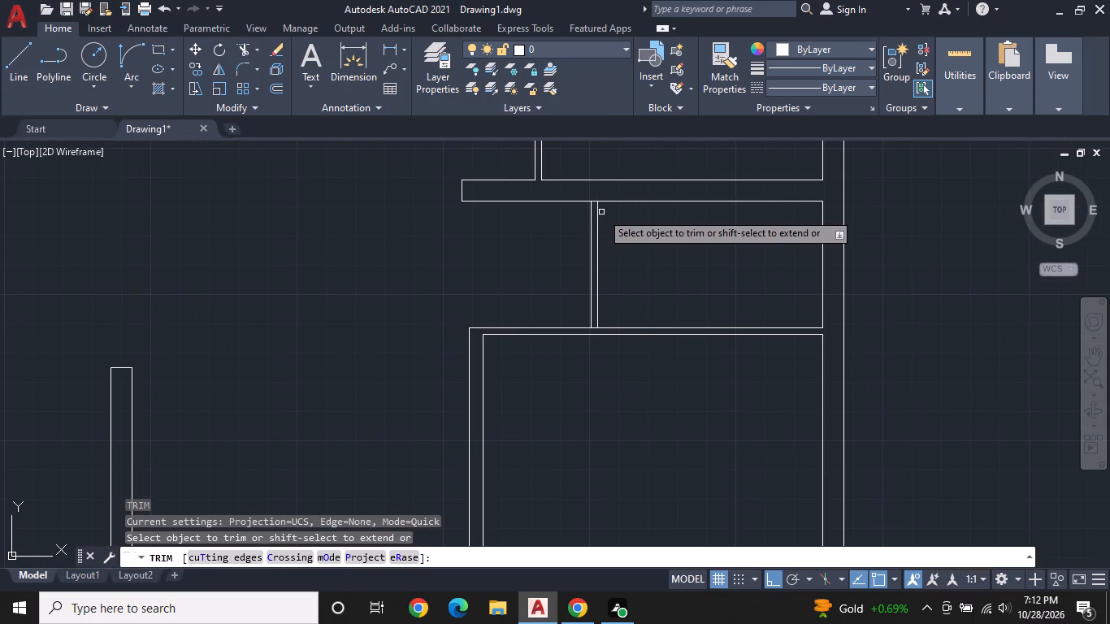
scroll(598, 209, up, 2)
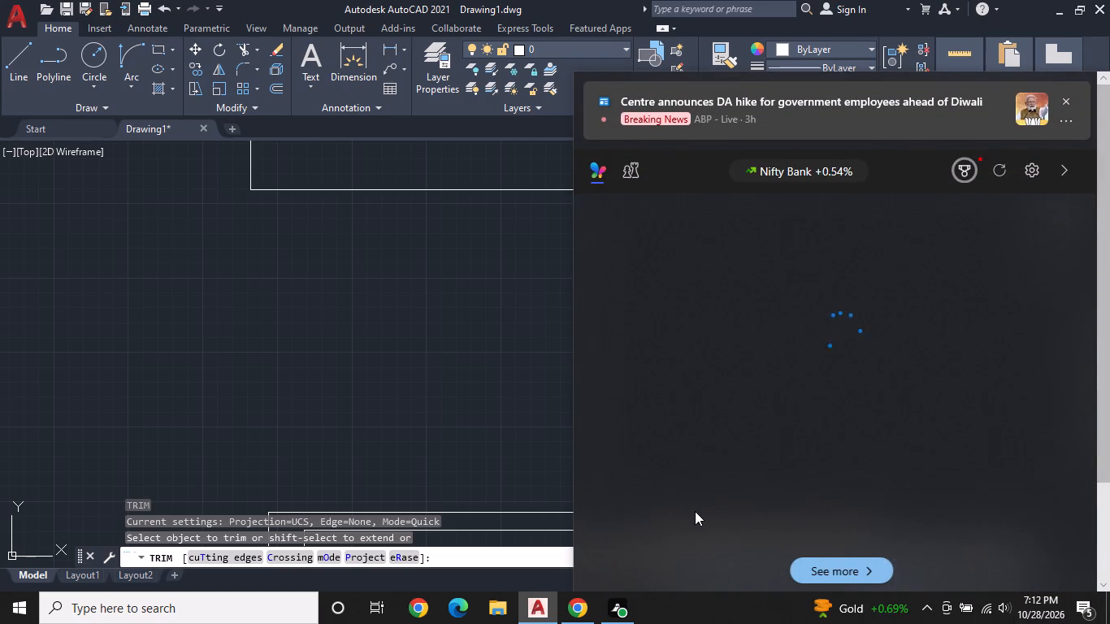
key(Escape)
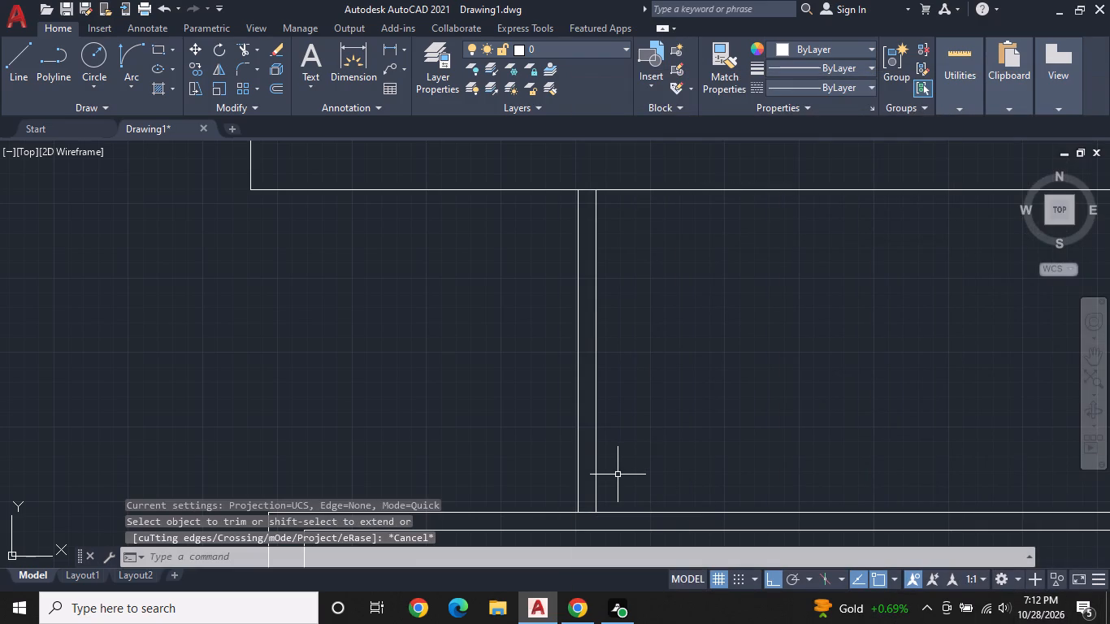
text(TR)
key(space)
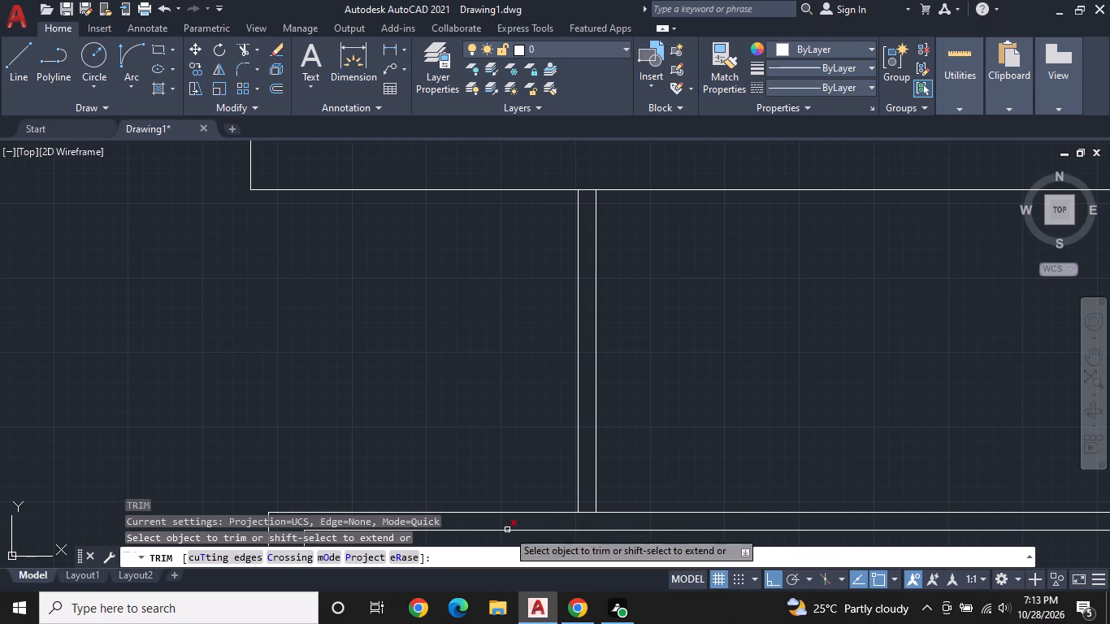
click(588, 511)
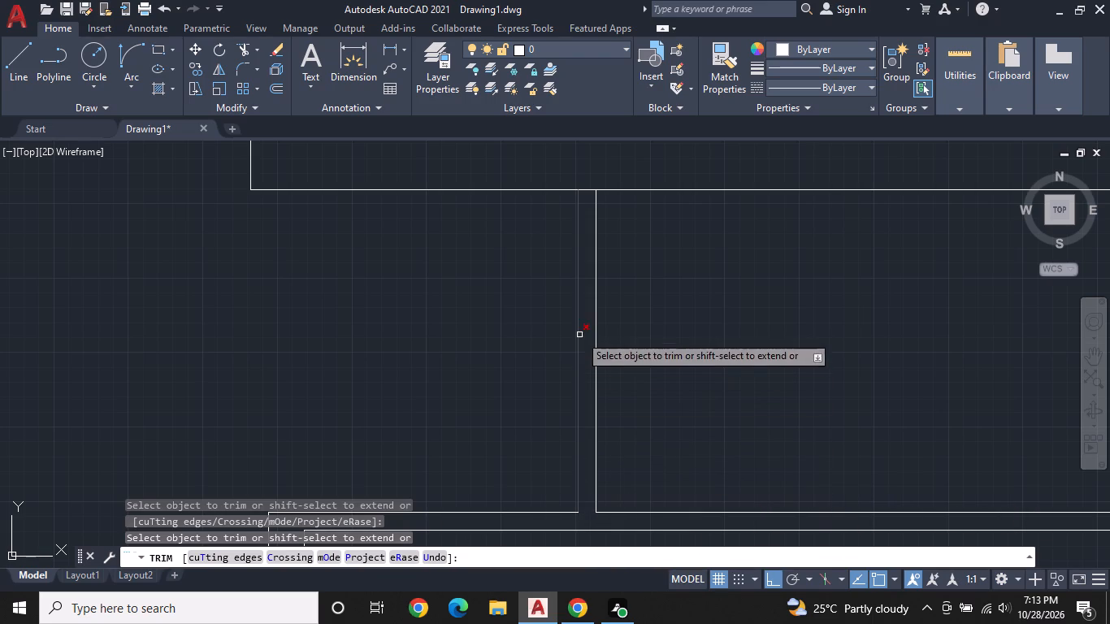
click(585, 191)
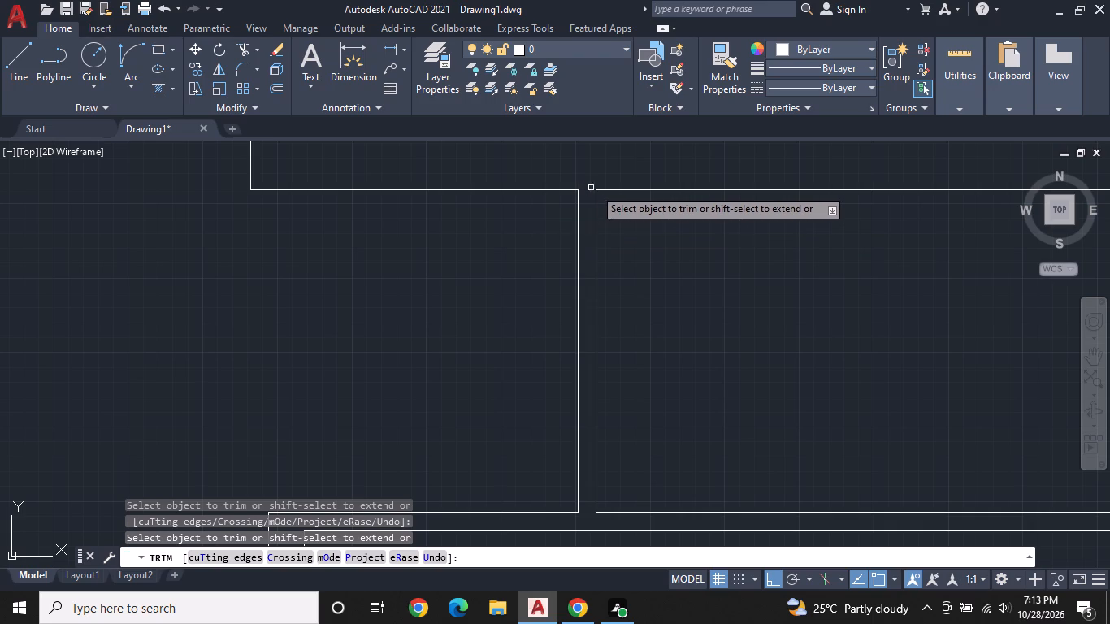
key(Escape)
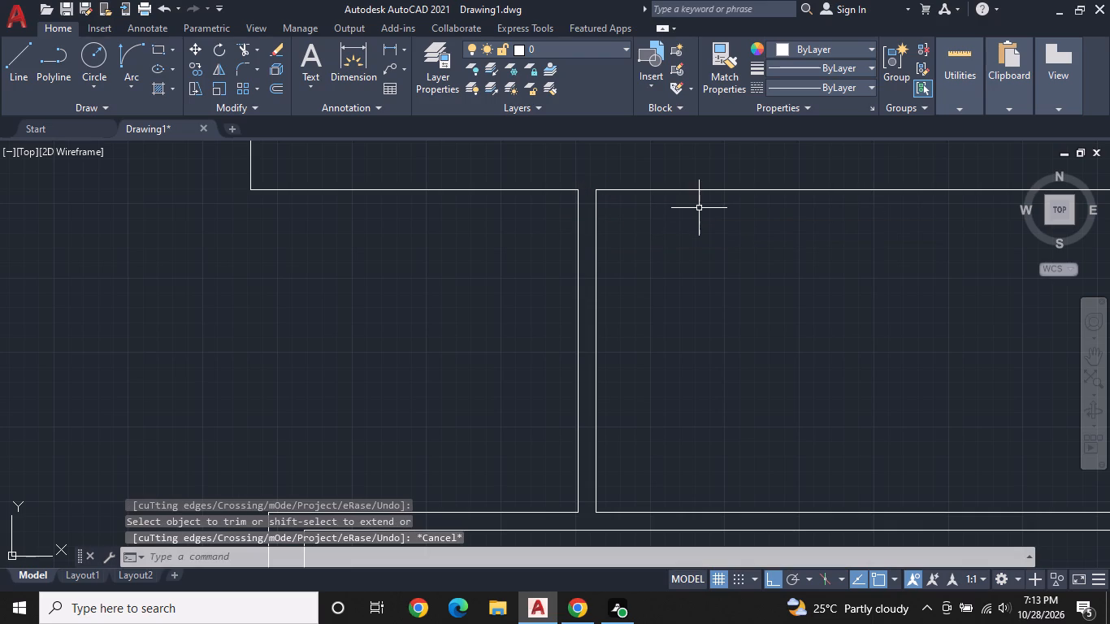
Draw a 2' door leaf line upward from the lower face of that small room's bottom wall, just east of the partition.
scroll(709, 212, down, 1)
middle_drag(722, 188, 725, 206)
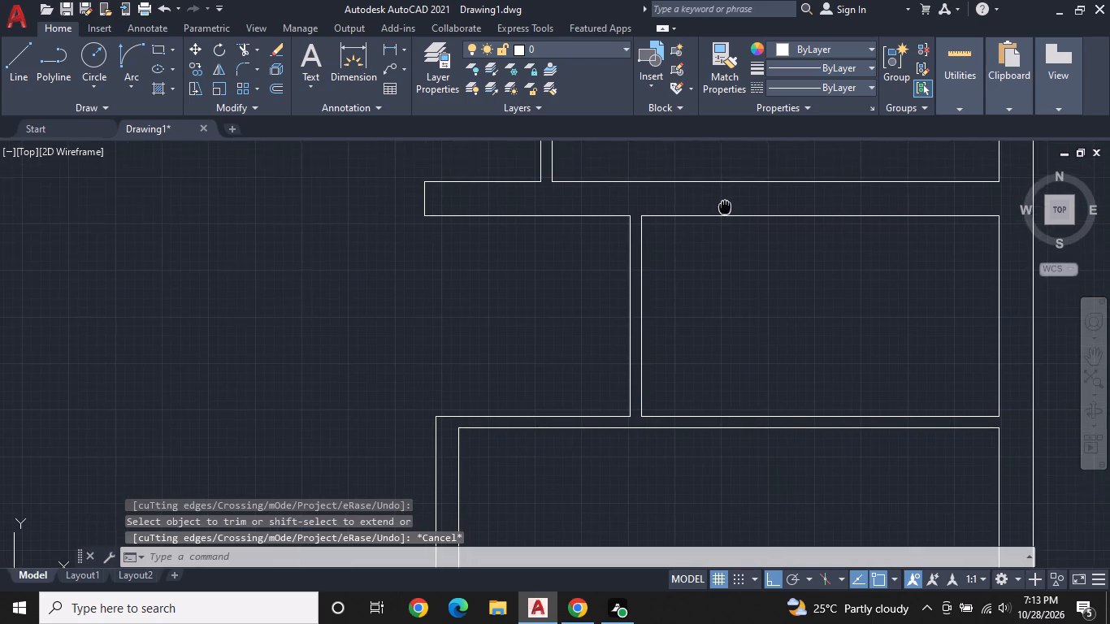
middle_drag(725, 206, 734, 208)
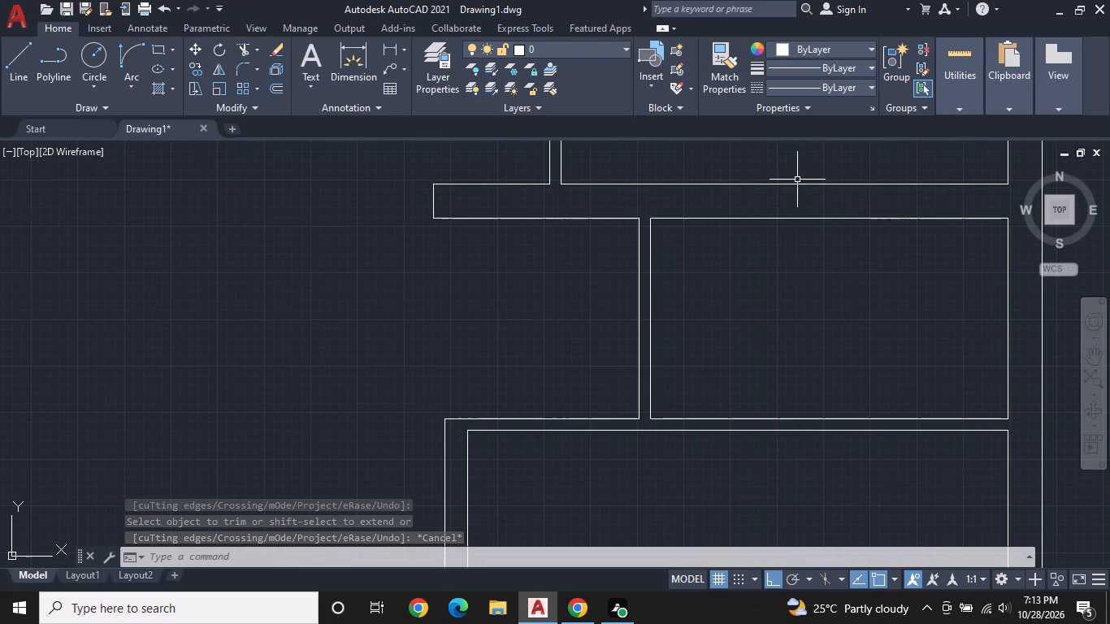
scroll(776, 200, down, 1)
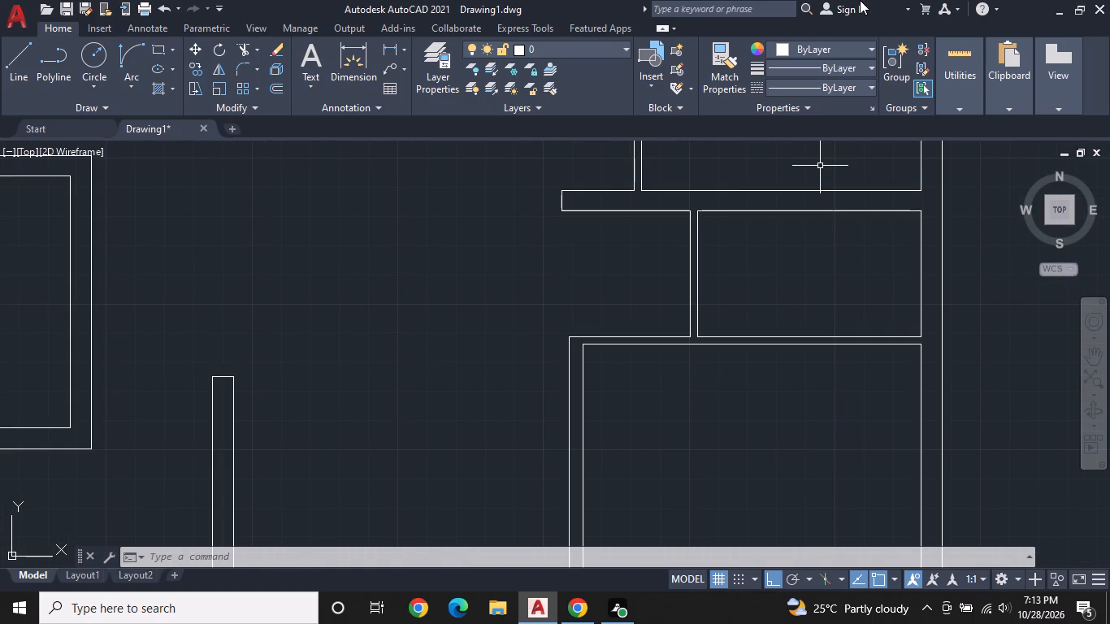
middle_drag(796, 390, 709, 401)
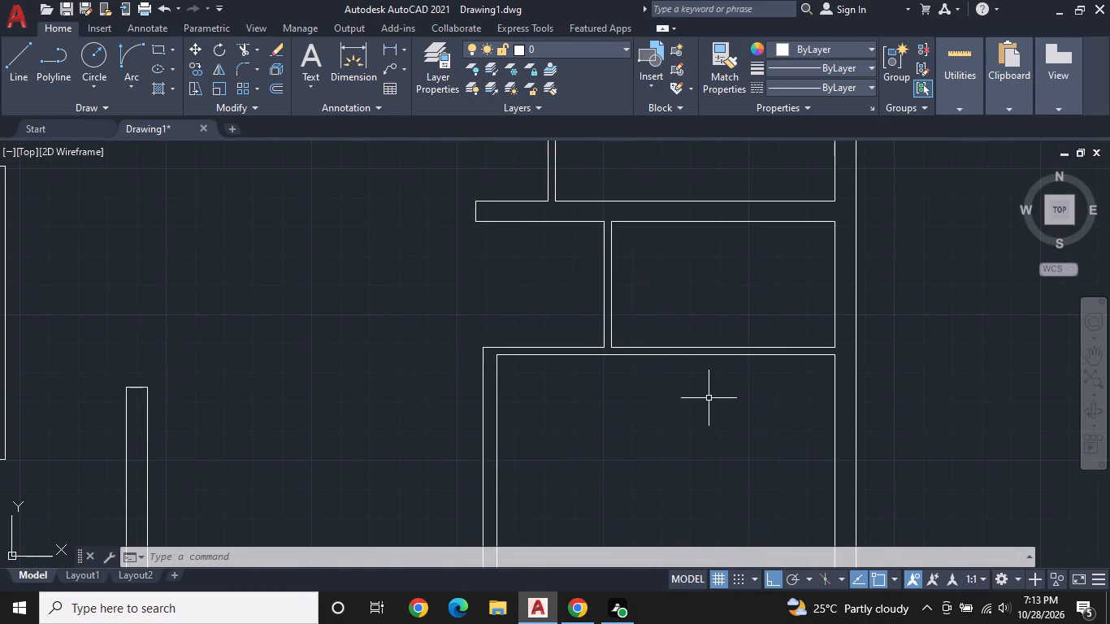
text(L)
key(space)
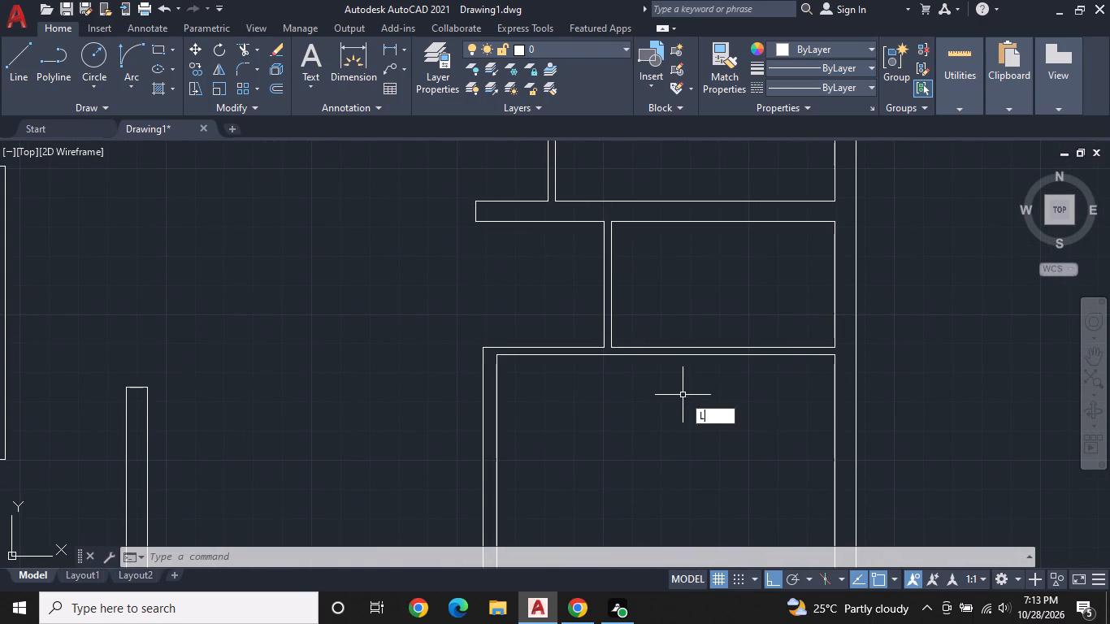
click(668, 353)
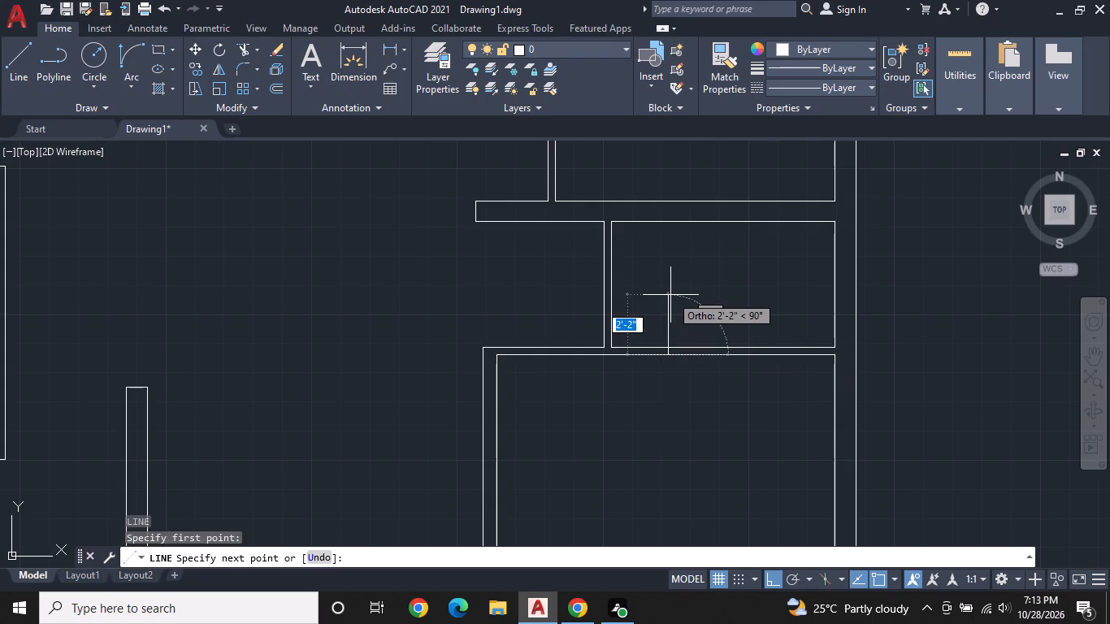
text(2')
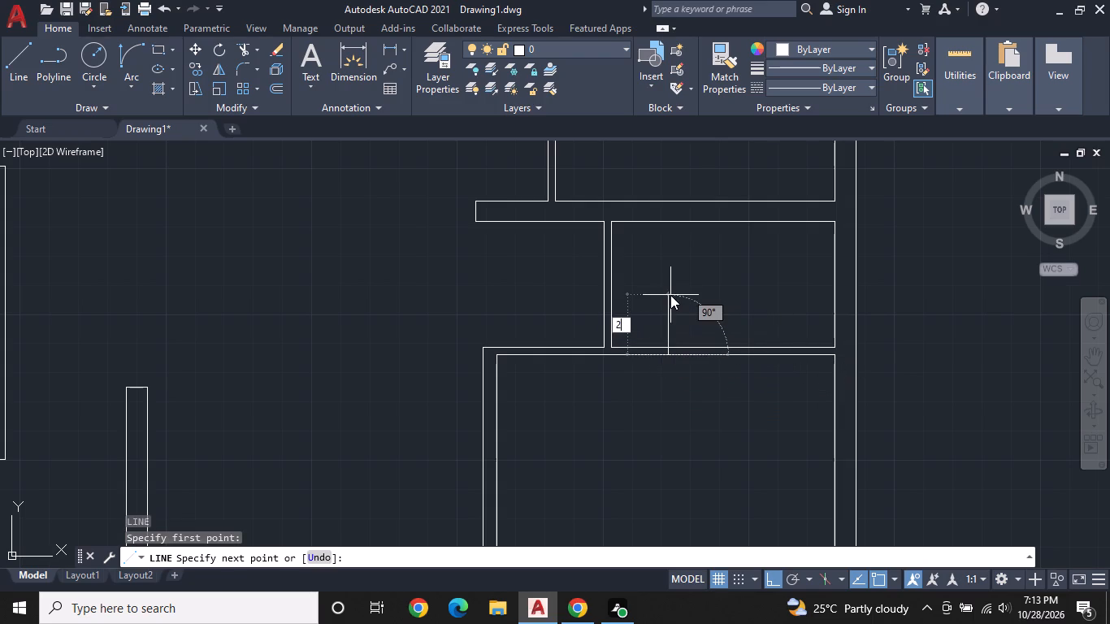
key(Return)
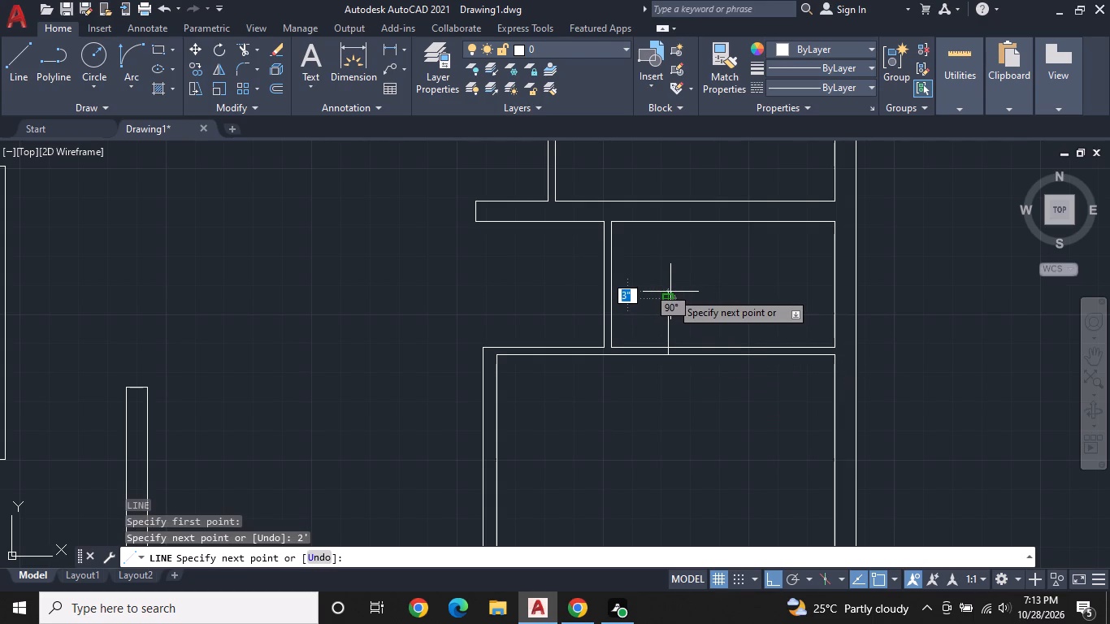
key(space)
Draw a 2' line east along the wall from the leaf's base, continuing about 11" straight down as an end marker.
key(space)
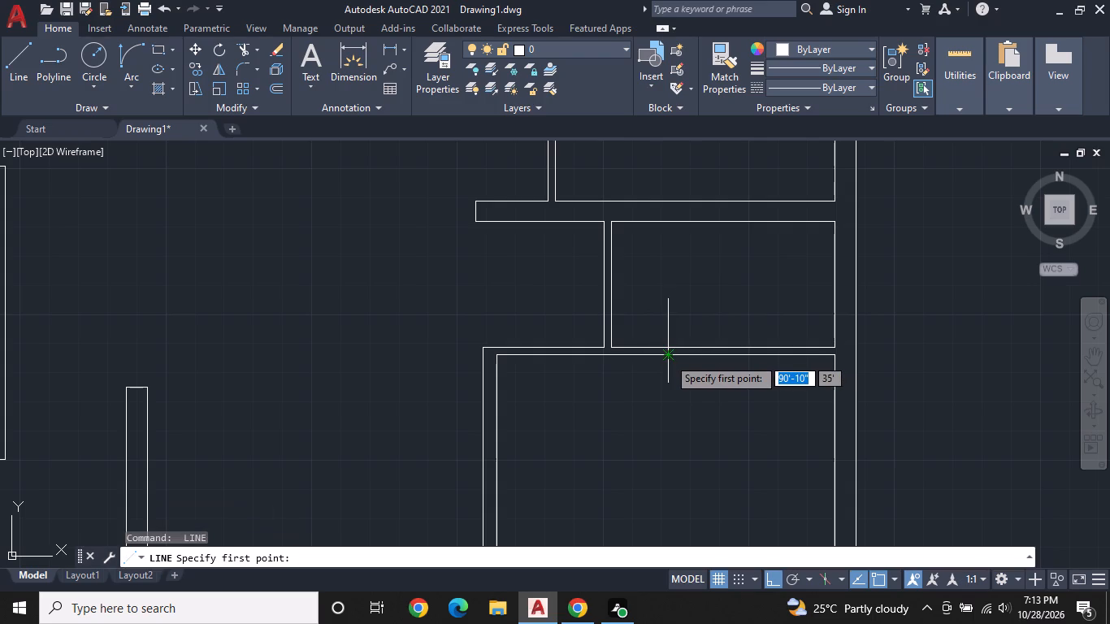
scroll(667, 357, up, 2)
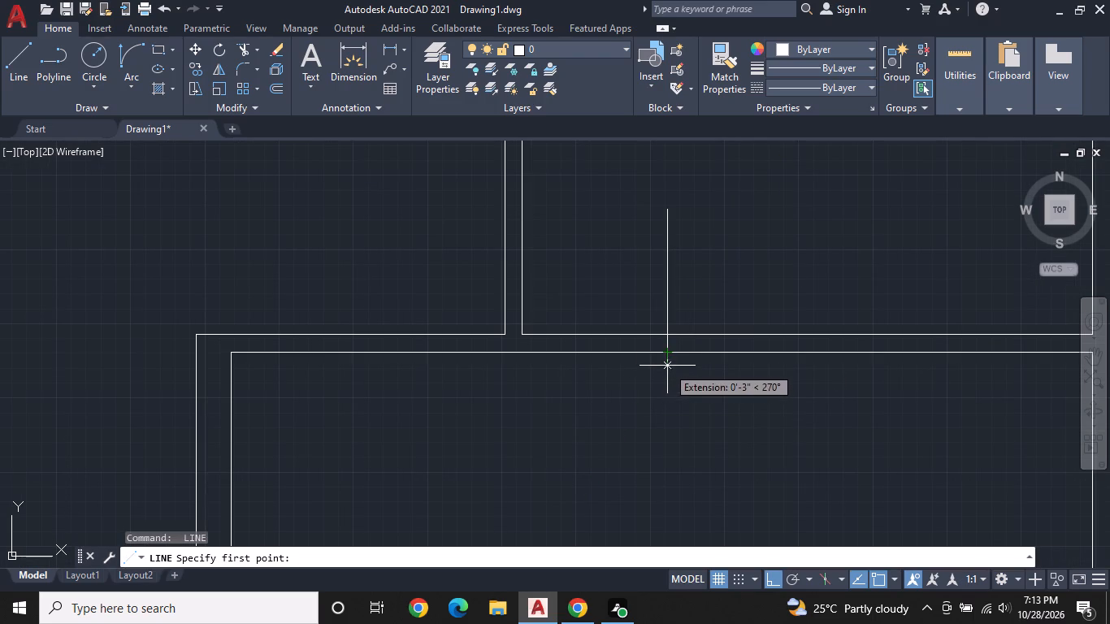
click(669, 354)
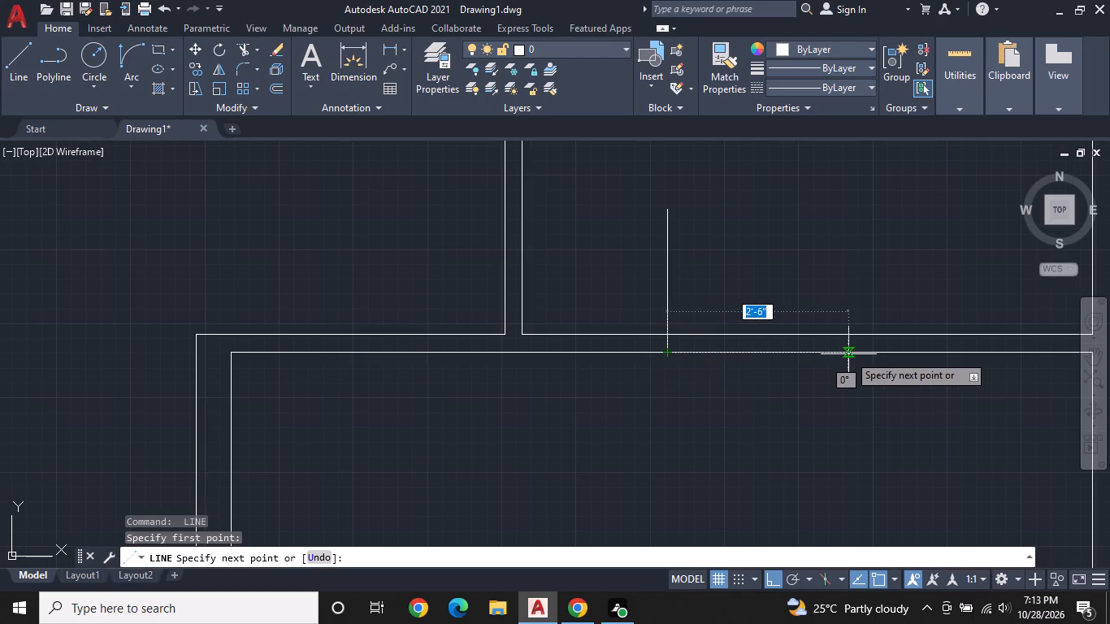
text(2')
key(Return)
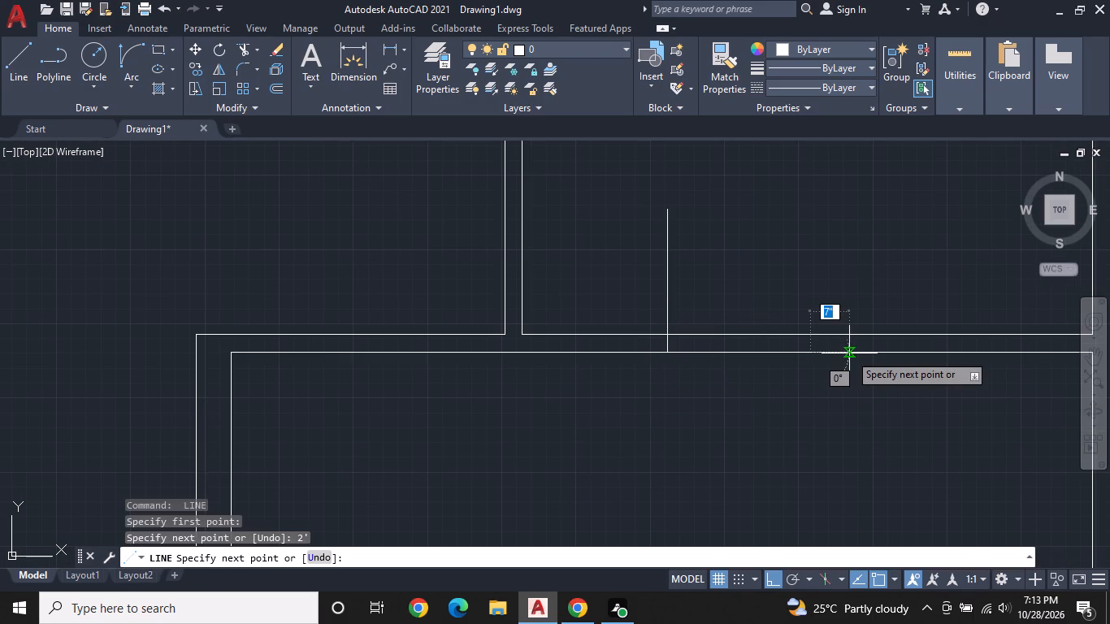
click(846, 417)
key(space)
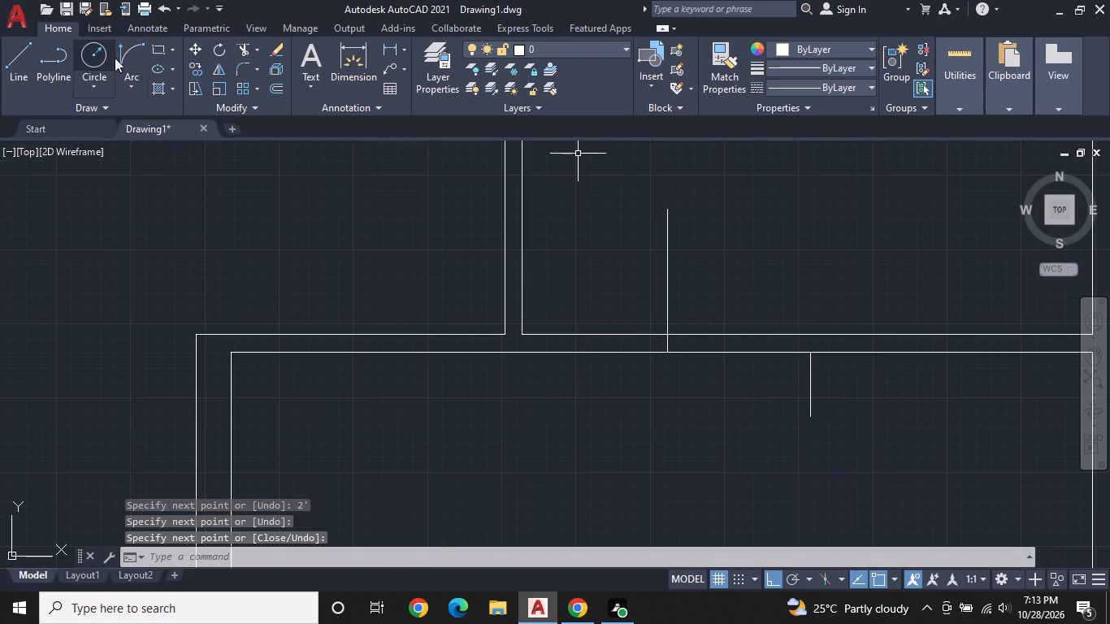
Draw the door's swing arc from the leaf's top end to the marker's upper end, with its start tangent pointing east.
click(115, 58)
click(123, 53)
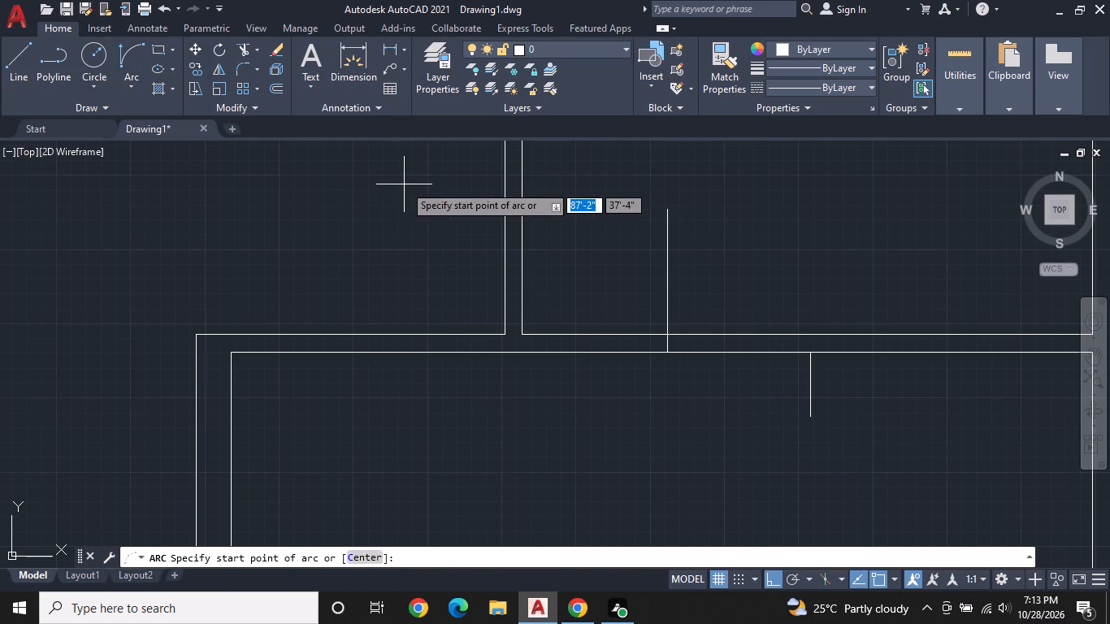
click(668, 209)
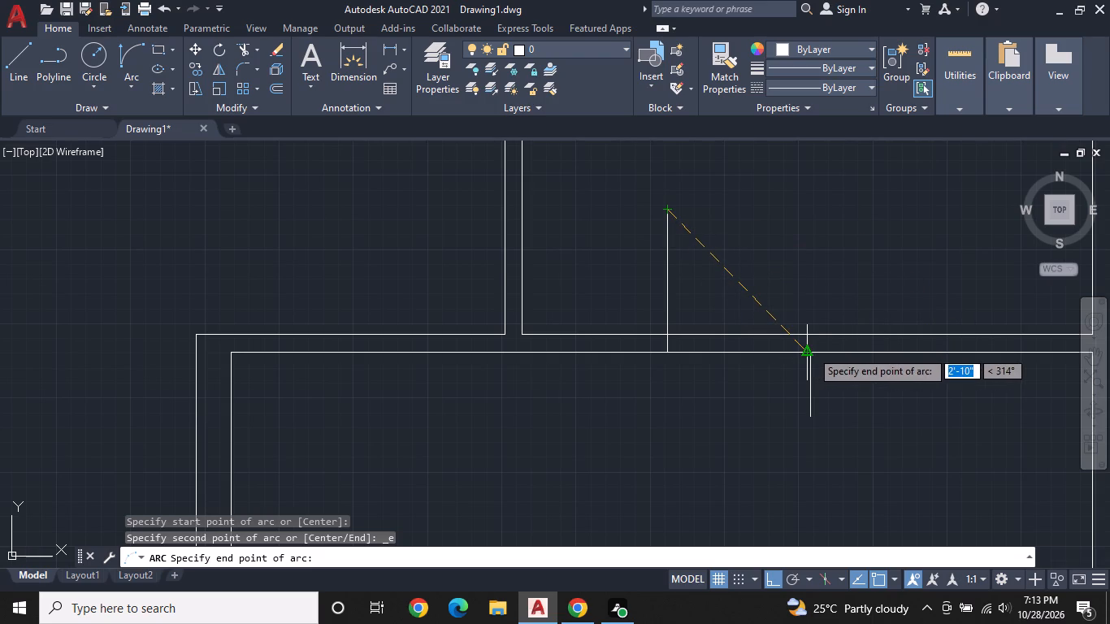
scroll(807, 352, up, 3)
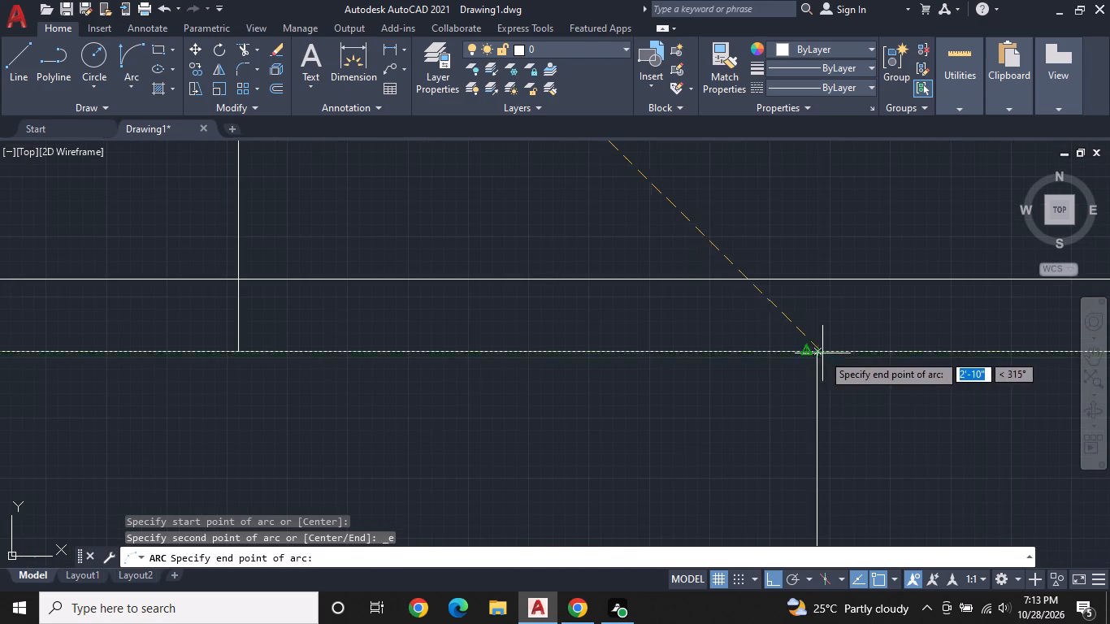
click(822, 353)
middle_drag(840, 256, 815, 305)
scroll(813, 305, down, 2)
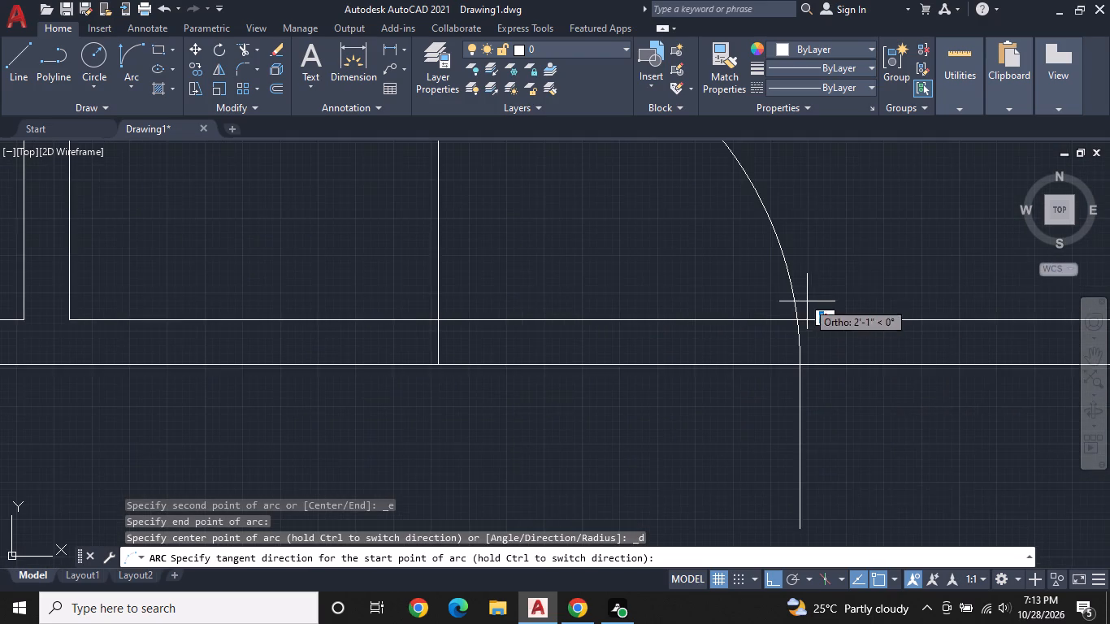
scroll(806, 232, down, 2)
click(826, 202)
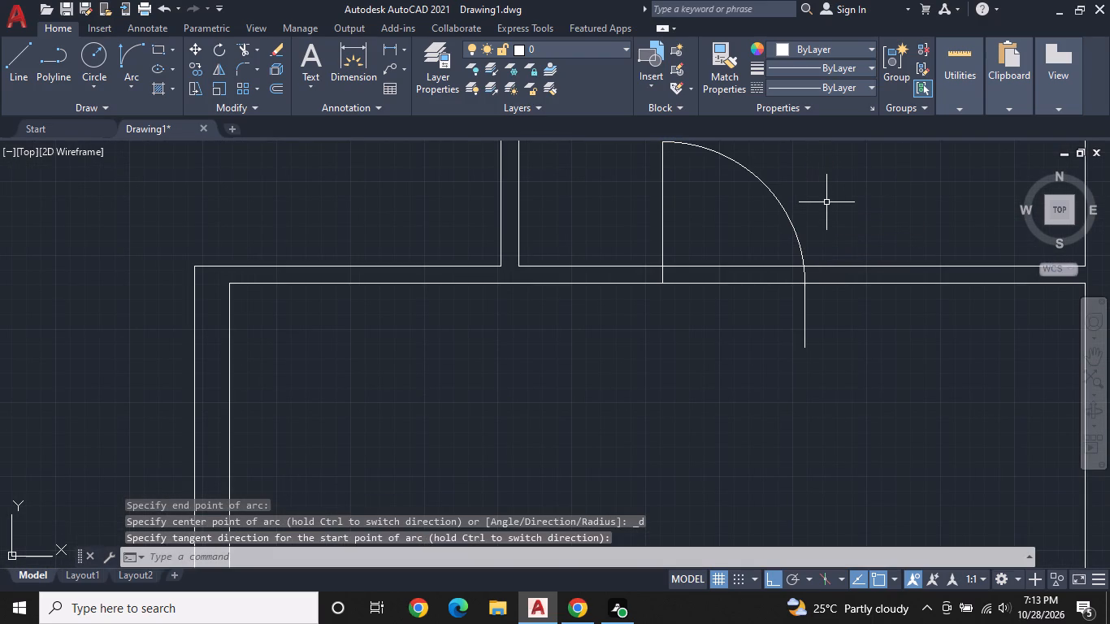
Erase the short vertical end marker below the lower end of the door's swing arc.
middle_drag(826, 202, 825, 215)
click(804, 322)
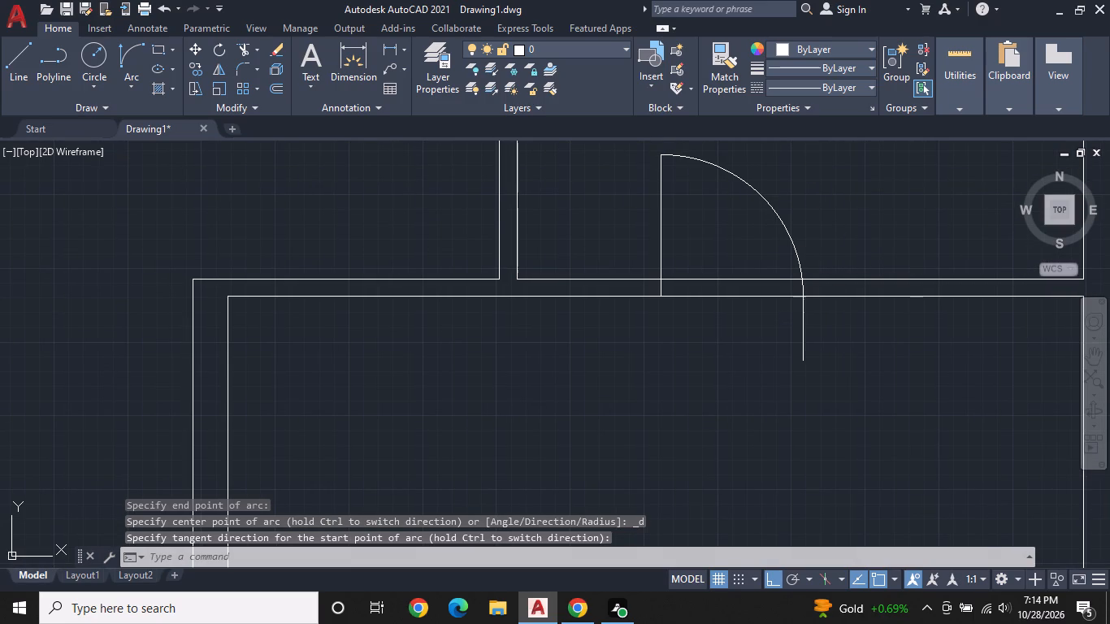
right_click(804, 322)
click(839, 291)
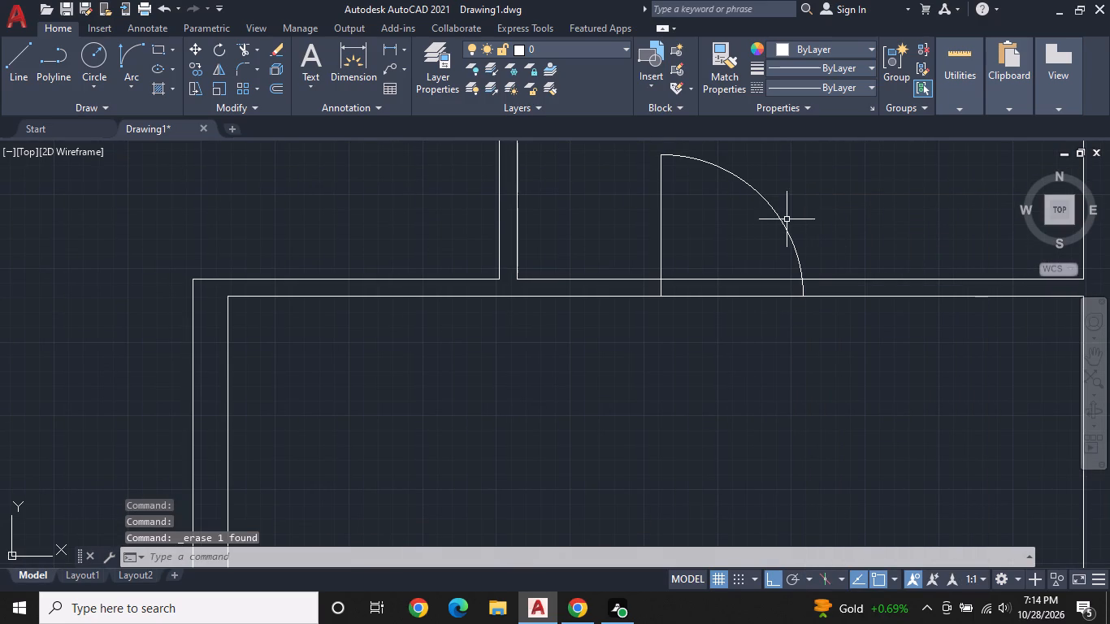
Set the linetype of the new door's swing arc to ACAD_ISO02W100.
click(778, 215)
click(816, 87)
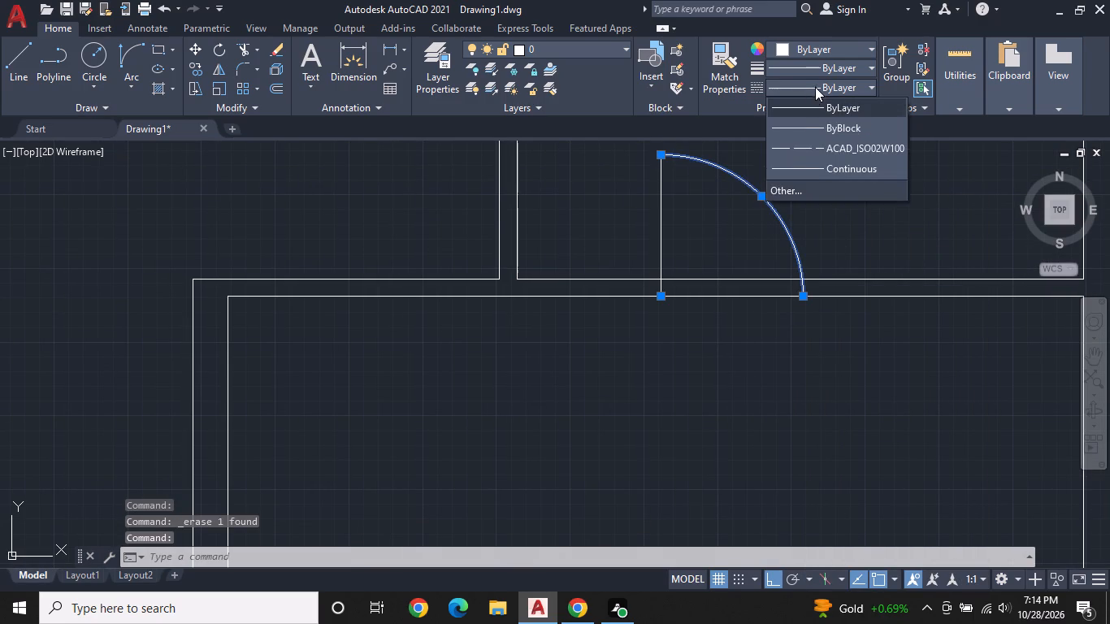
click(802, 149)
key(Escape)
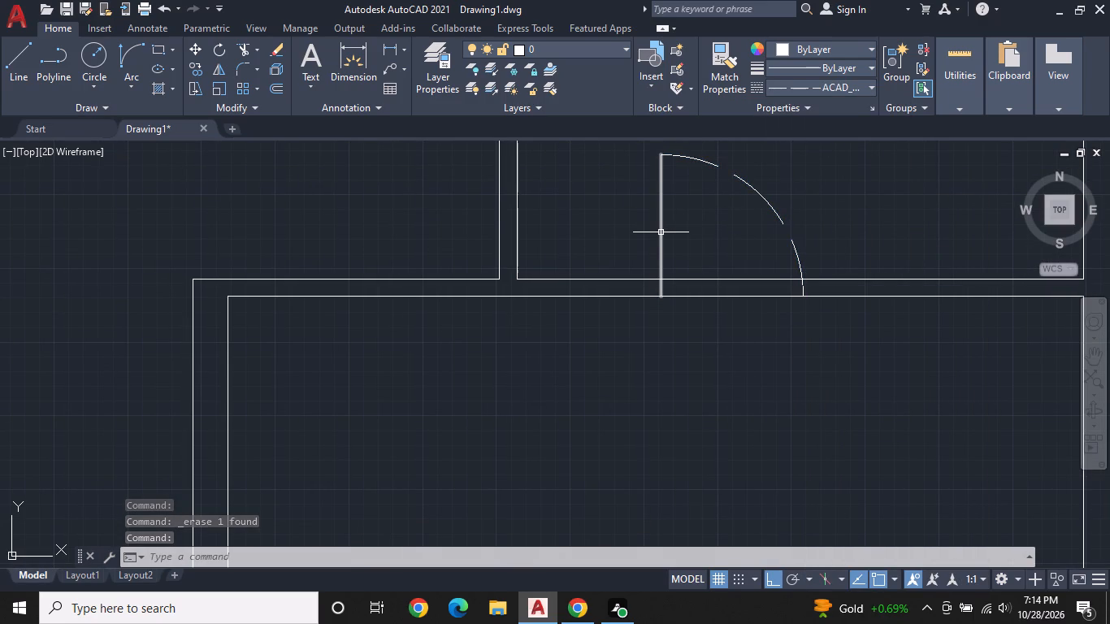
Offset the door leaf line 1" to the east to give the leaf its thickness.
key(o)
text(F)
key(space)
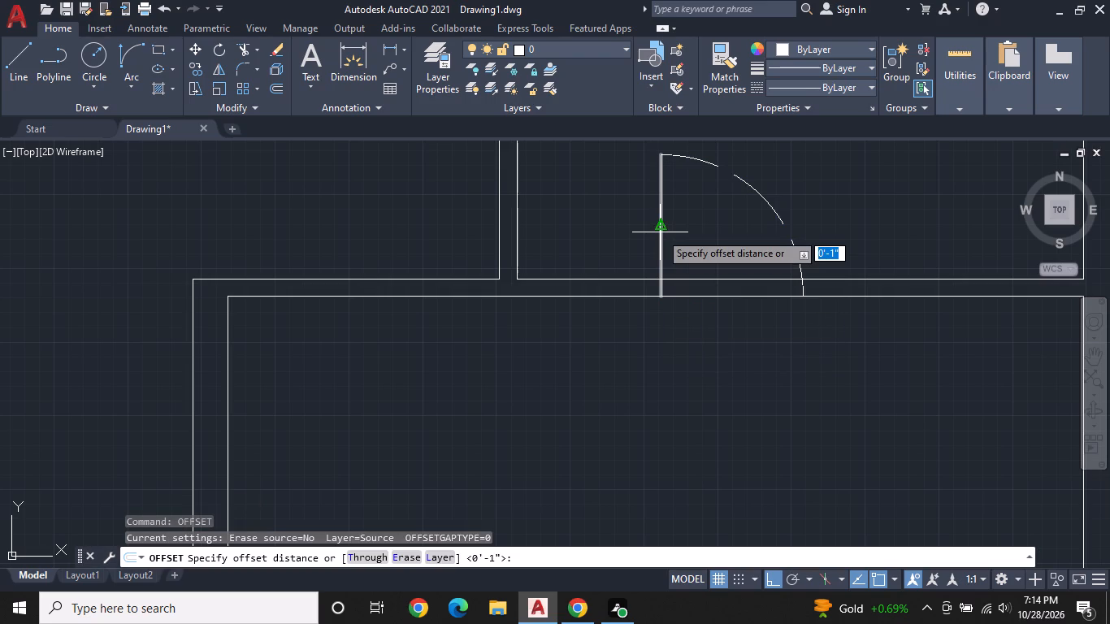
key(space)
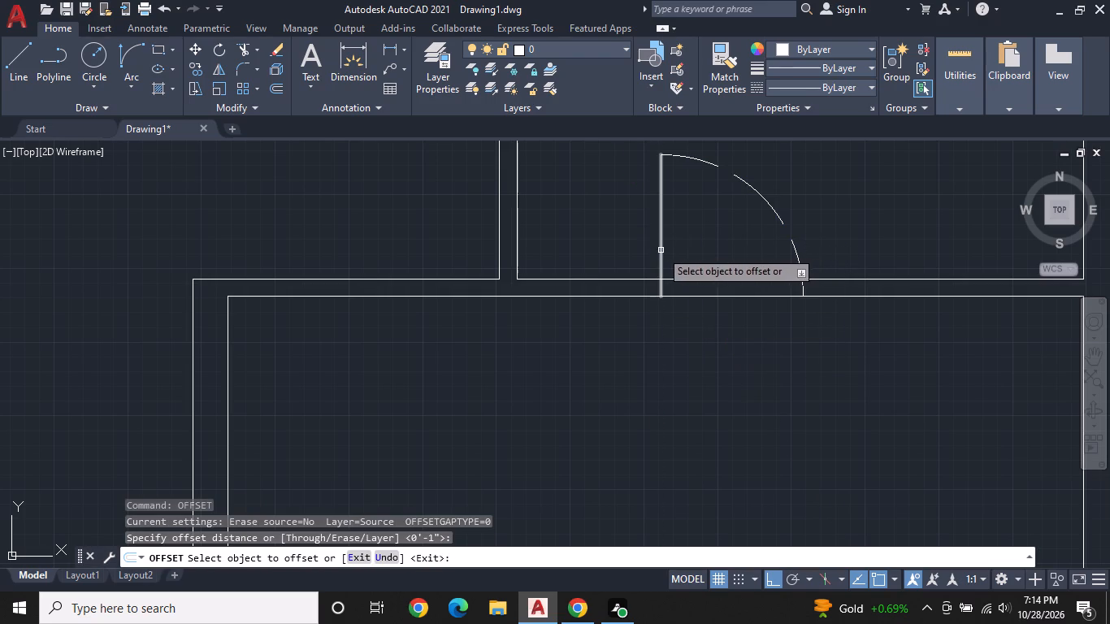
click(660, 251)
click(717, 239)
key(Escape)
key(Escape)
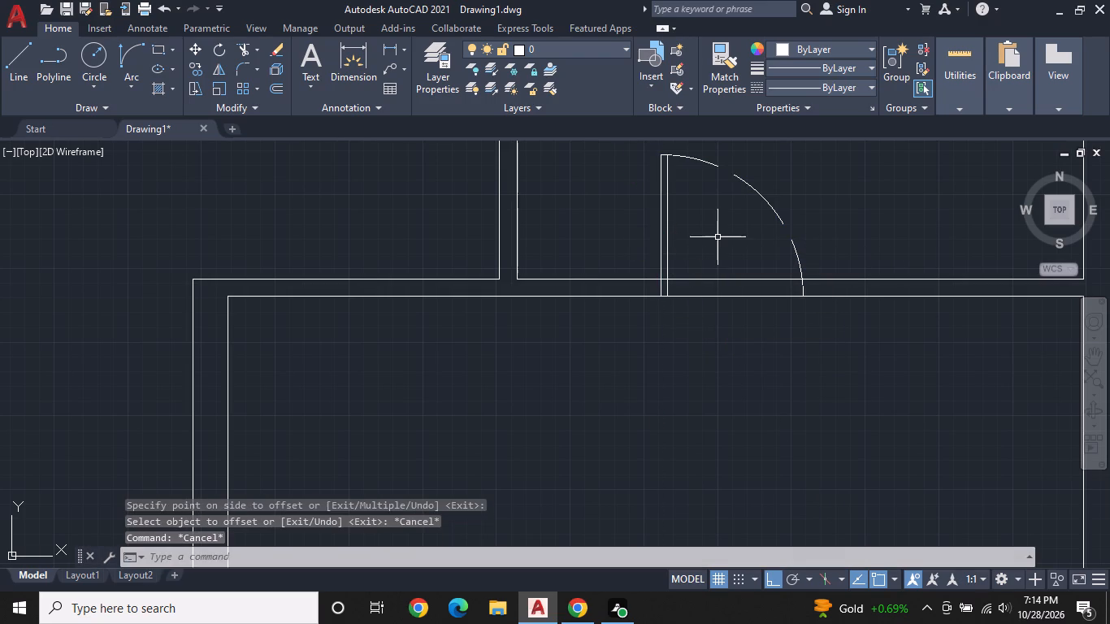
key(y)
key(Escape)
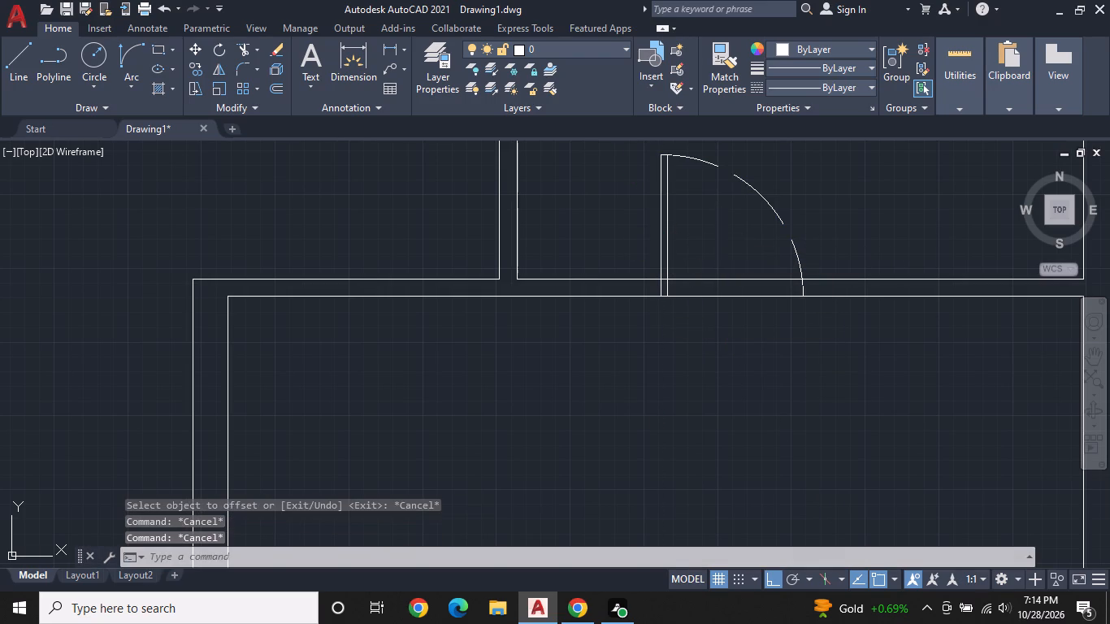
Trim both wall lines between the door leaf and the end of the swing arc to open the doorway.
key(t)
key(r)
key(space)
click(720, 232)
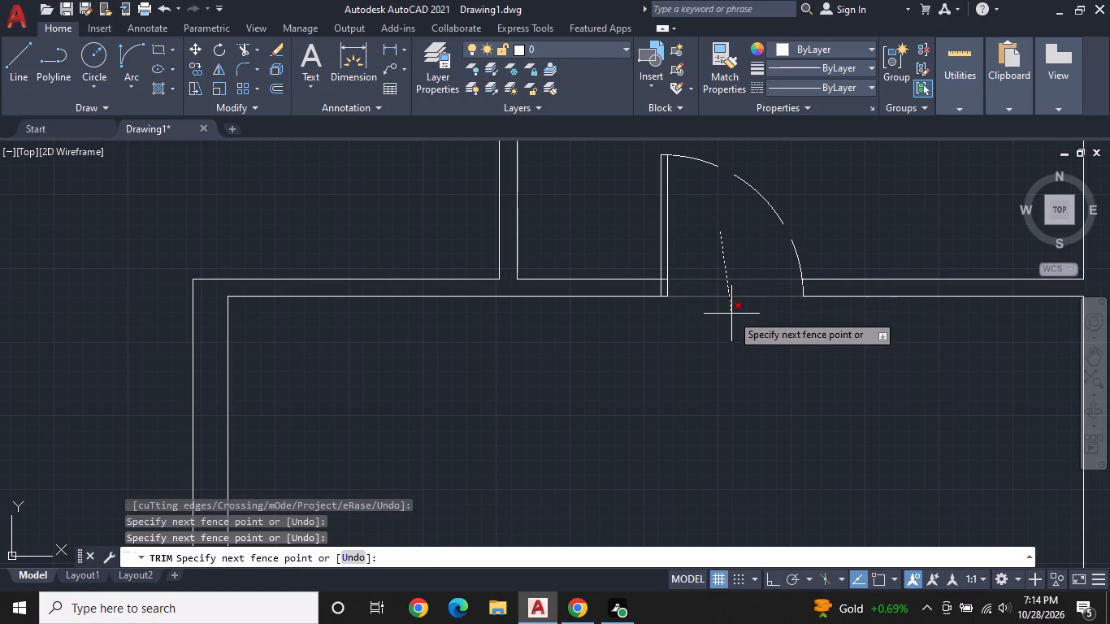
click(731, 331)
key(Escape)
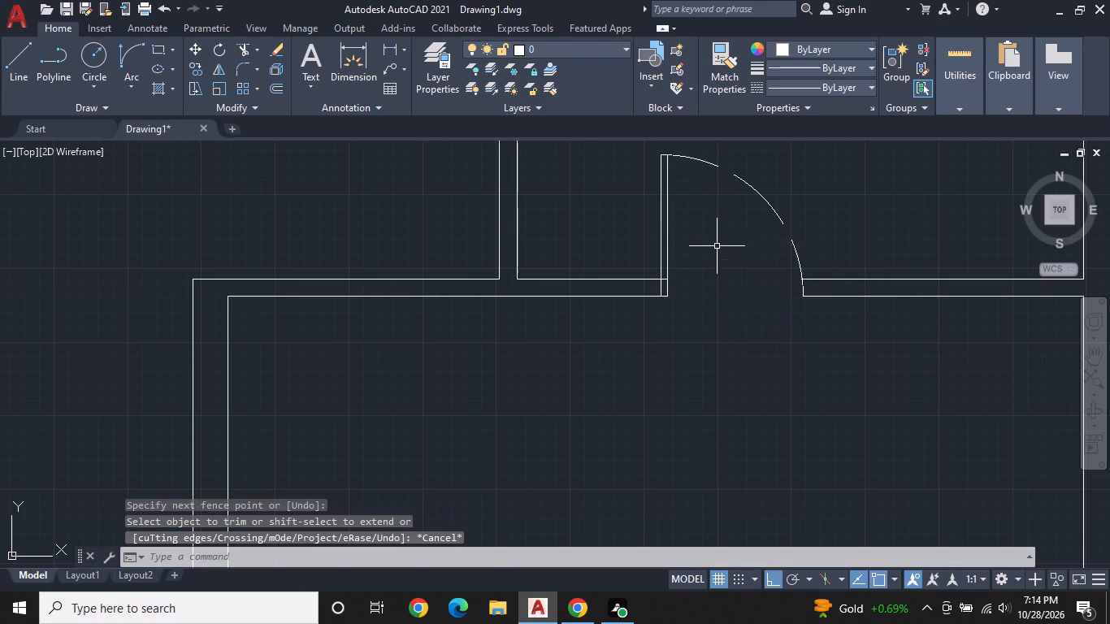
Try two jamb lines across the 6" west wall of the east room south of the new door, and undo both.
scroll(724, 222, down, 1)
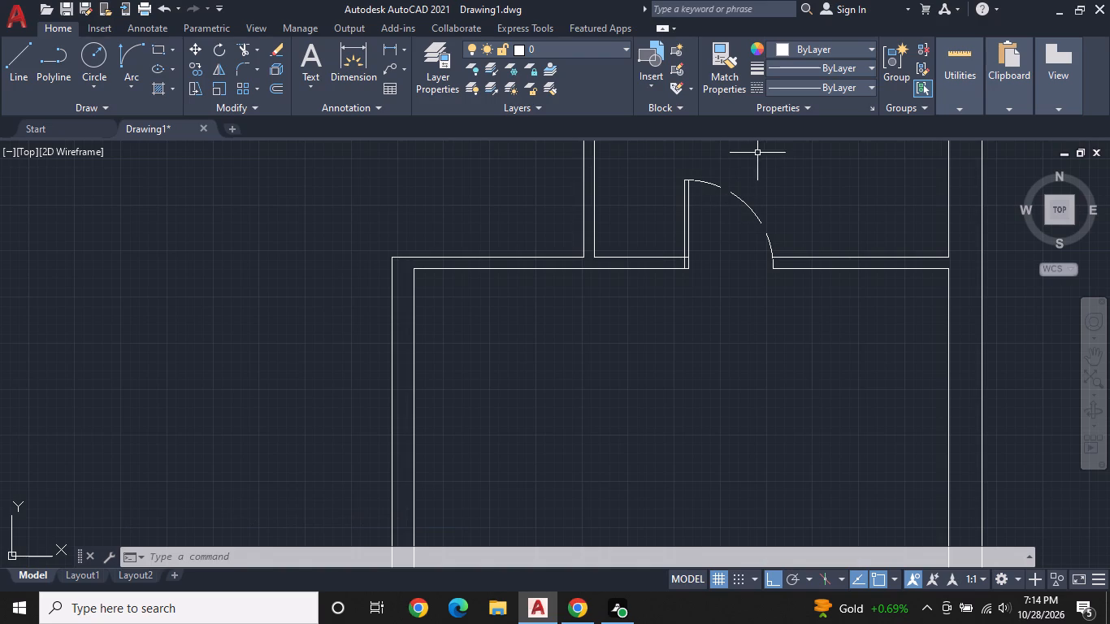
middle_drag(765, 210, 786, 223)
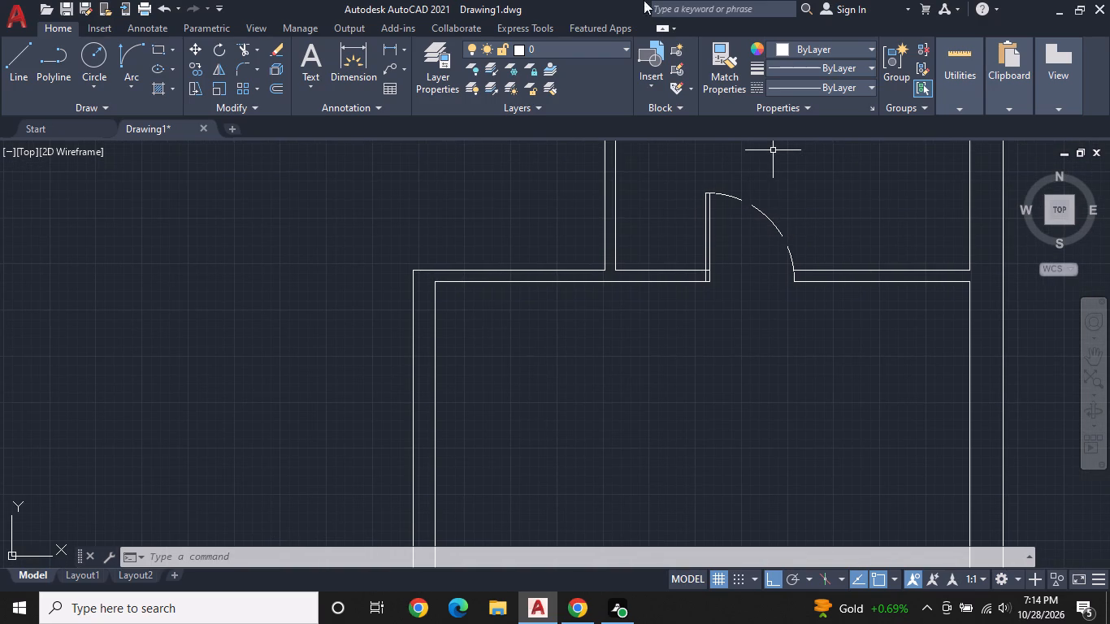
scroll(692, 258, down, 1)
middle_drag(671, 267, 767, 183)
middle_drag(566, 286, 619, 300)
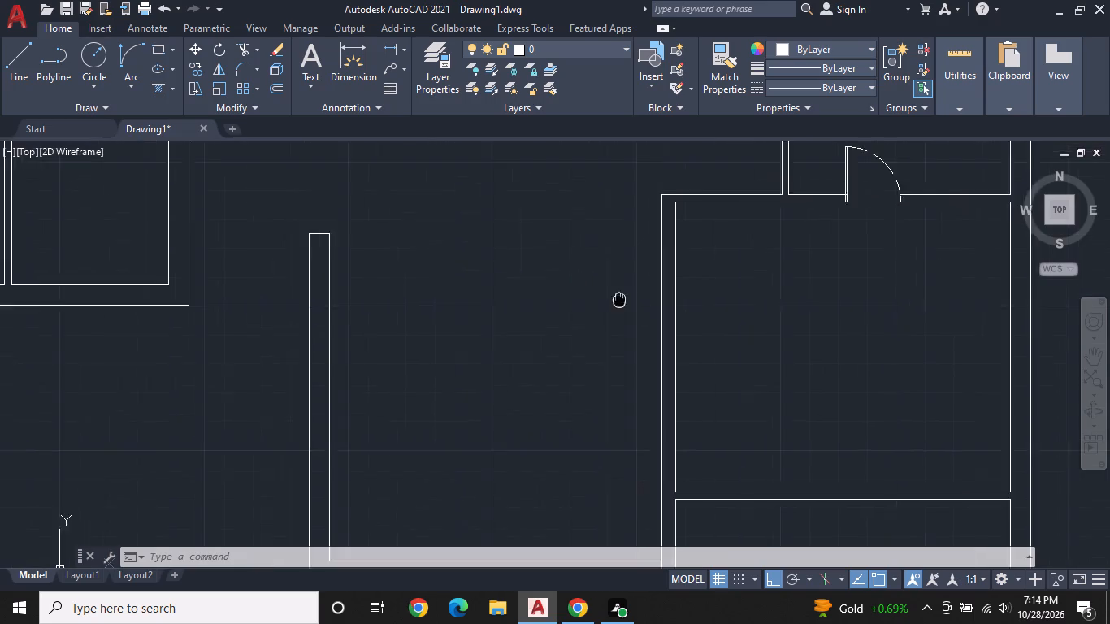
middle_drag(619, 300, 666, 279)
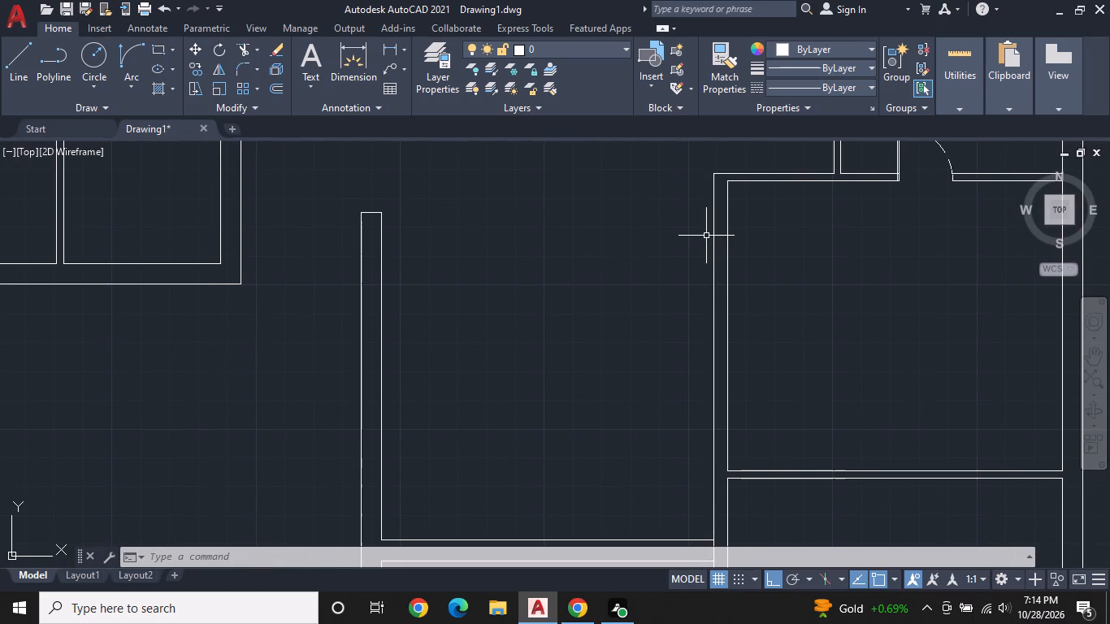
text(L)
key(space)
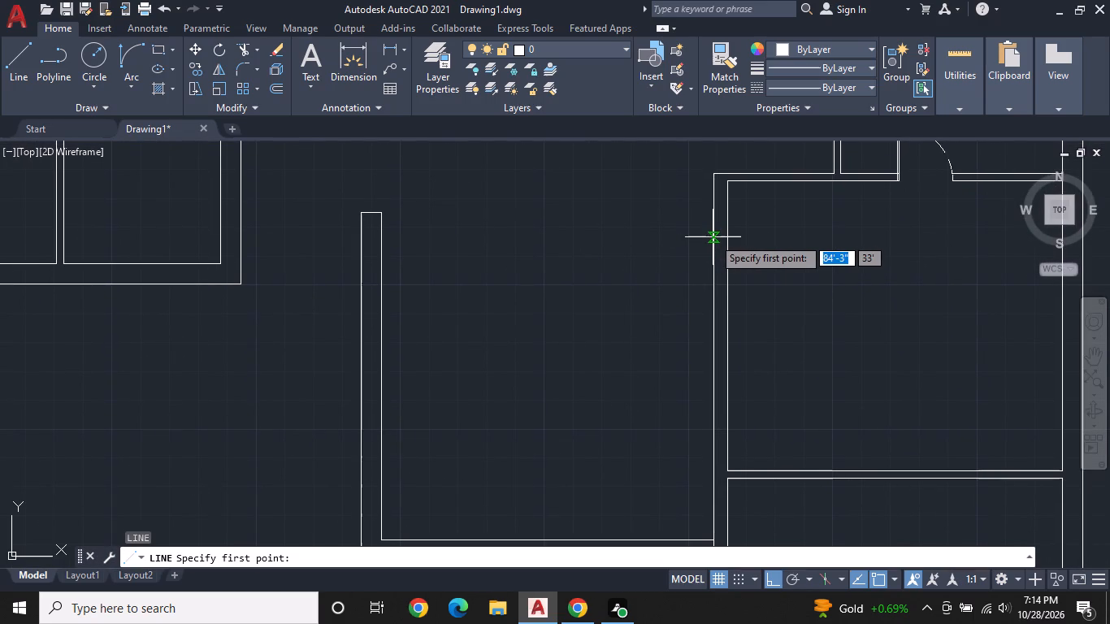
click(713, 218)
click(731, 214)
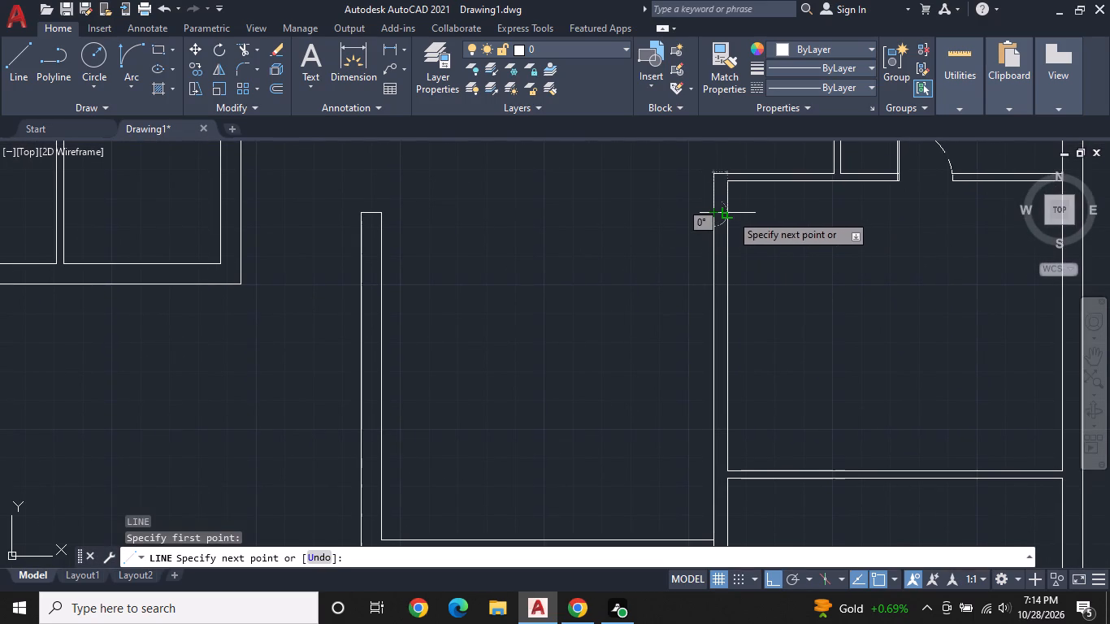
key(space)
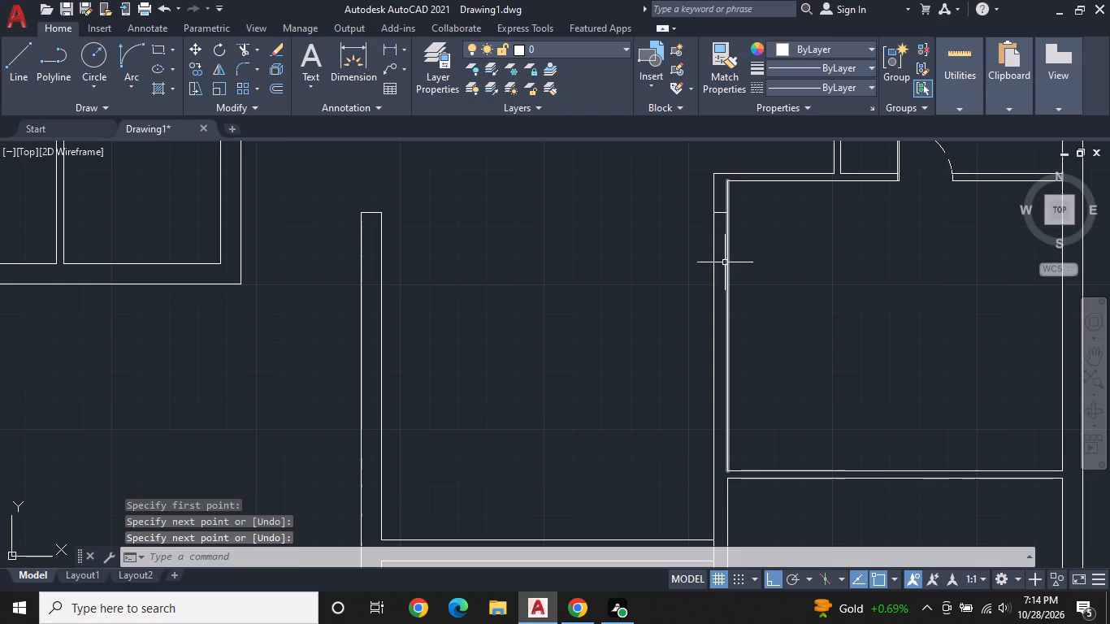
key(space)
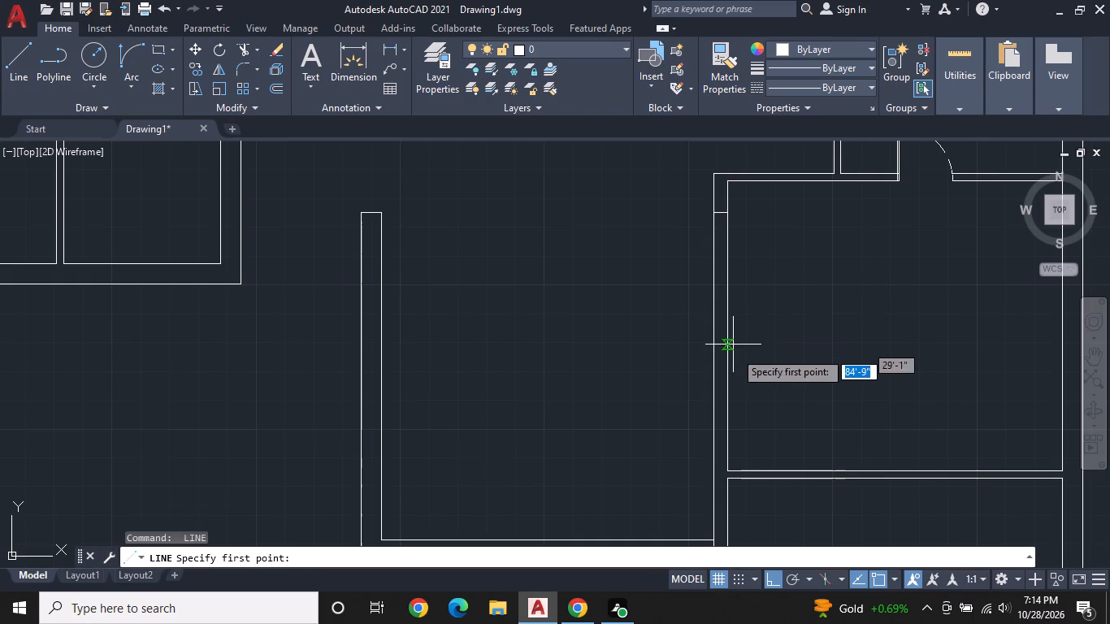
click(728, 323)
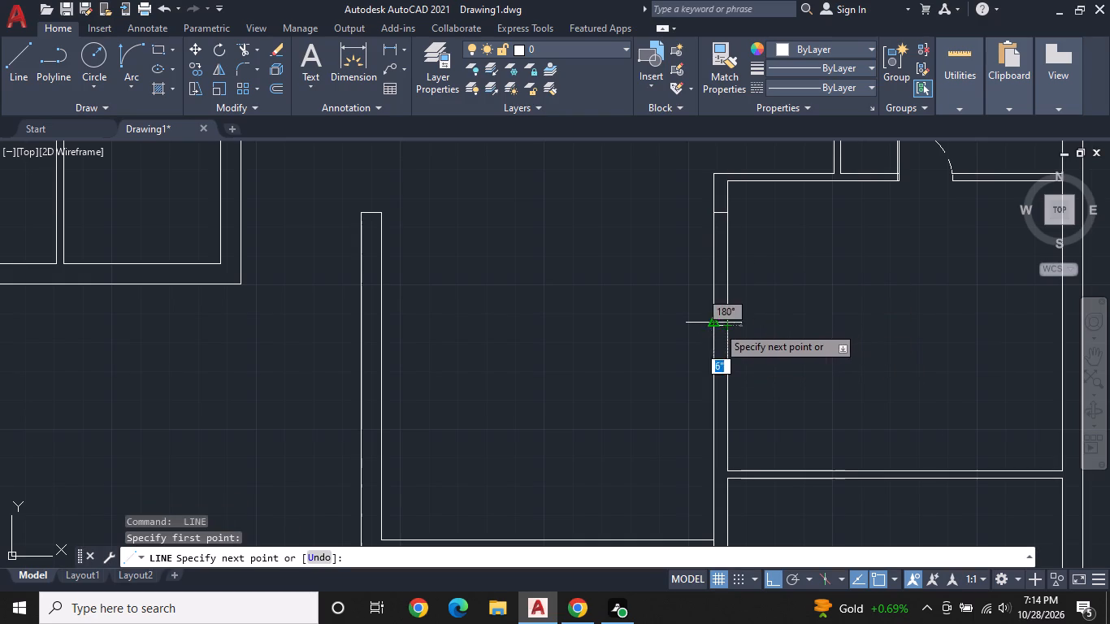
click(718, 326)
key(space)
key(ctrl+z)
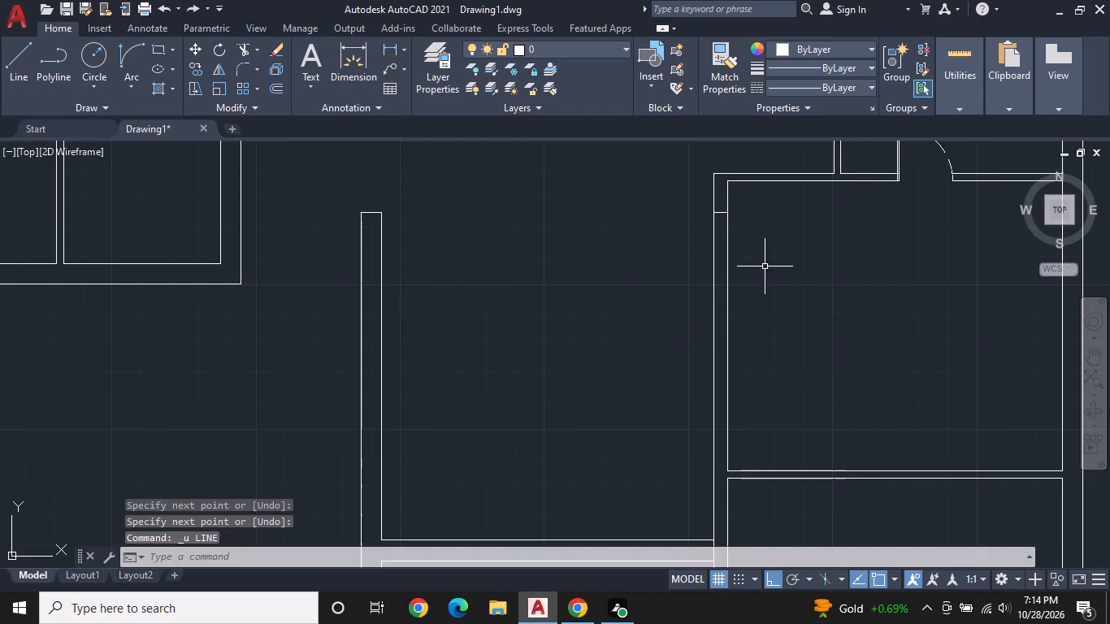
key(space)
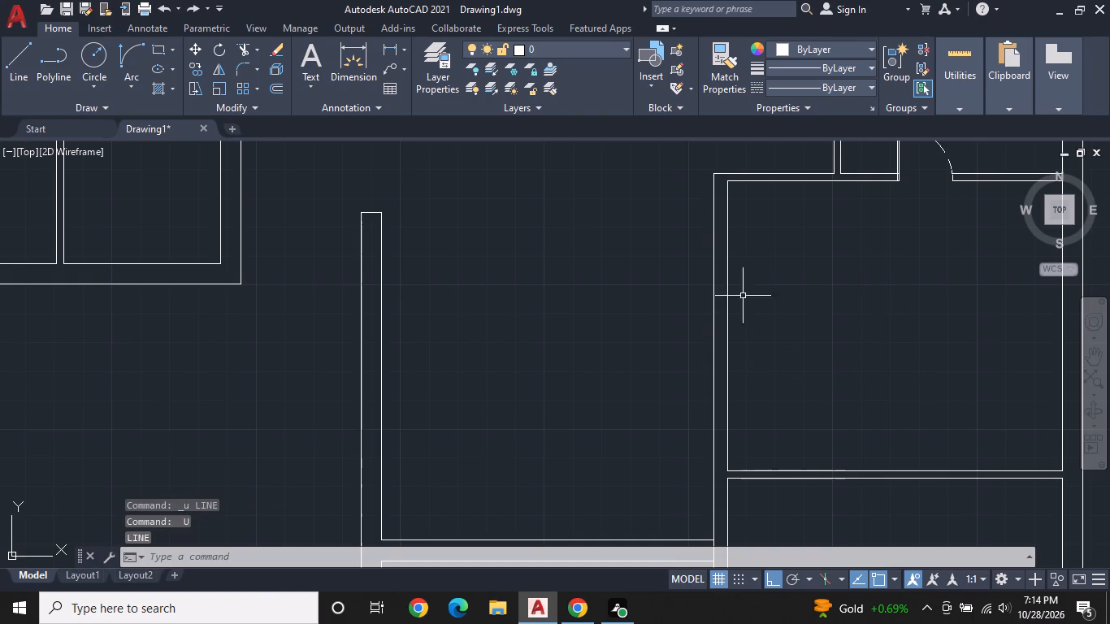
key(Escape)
Draw the upper jamb line across that 6" west wall, slightly below the room's northwest corner.
text(L)
key(space)
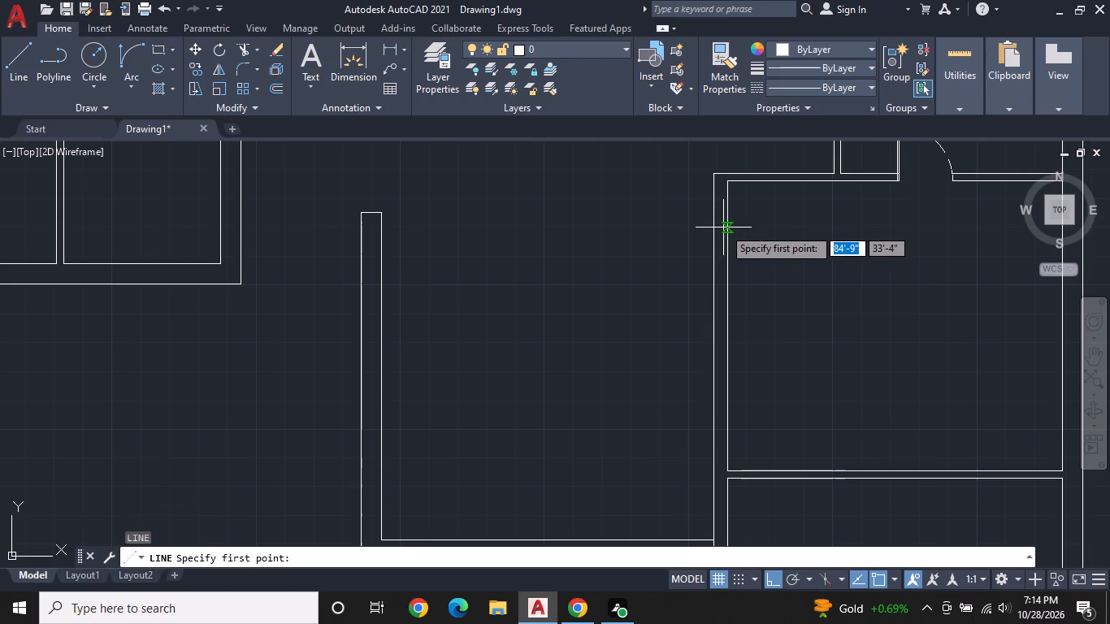
click(726, 211)
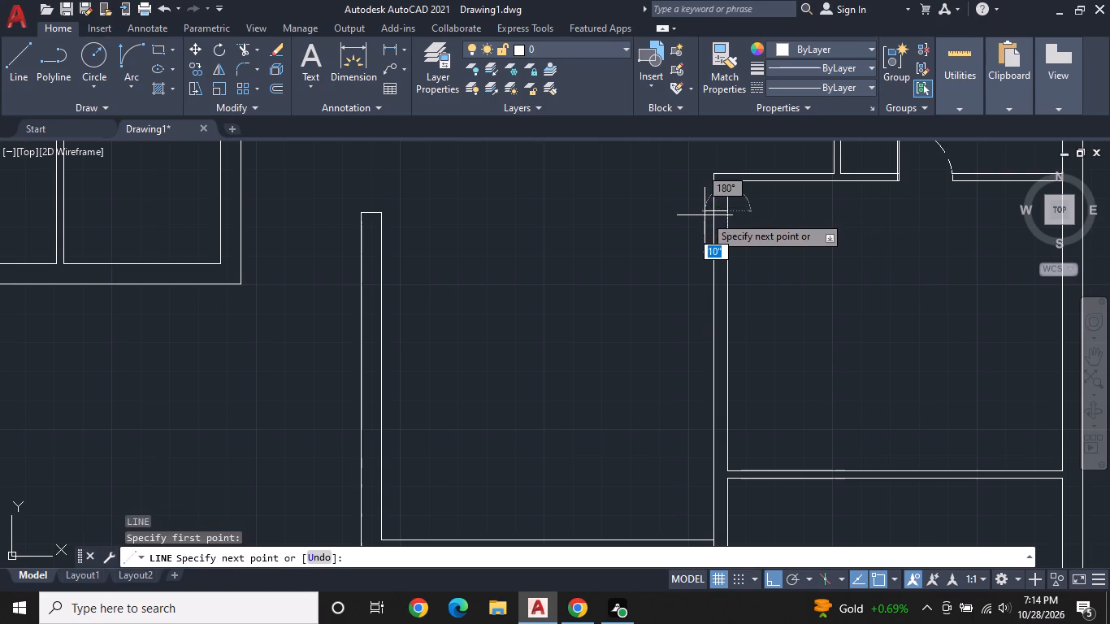
click(712, 211)
key(space)
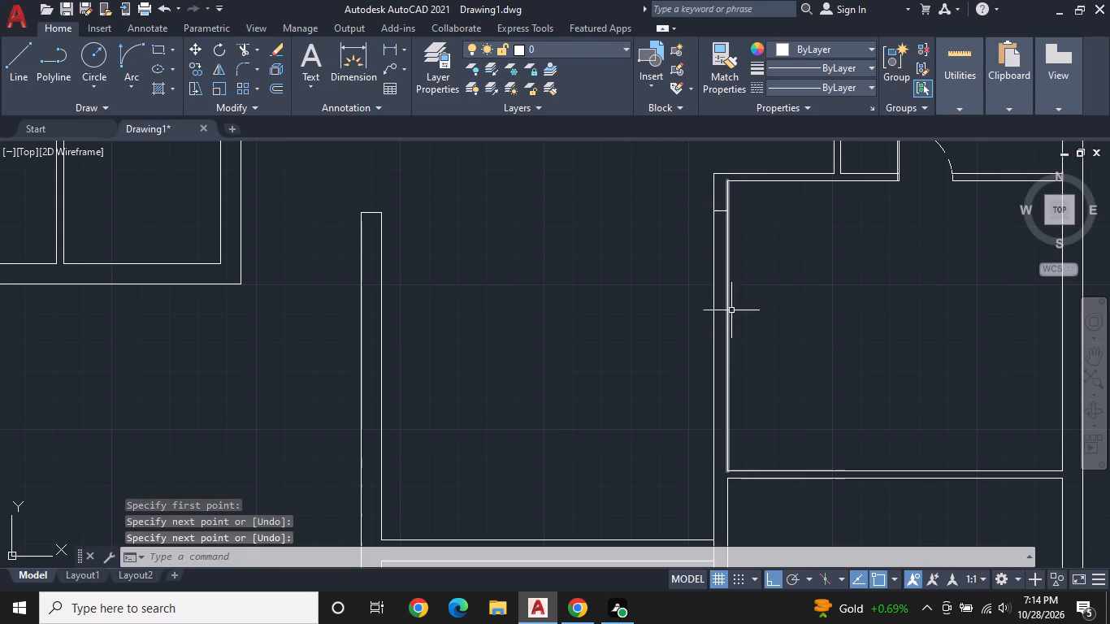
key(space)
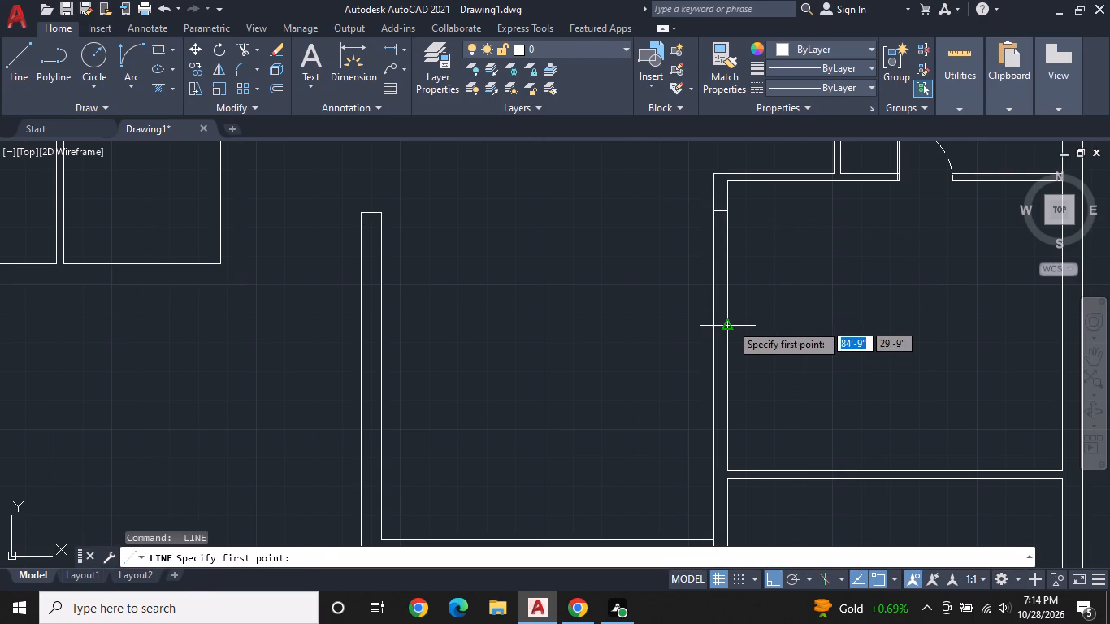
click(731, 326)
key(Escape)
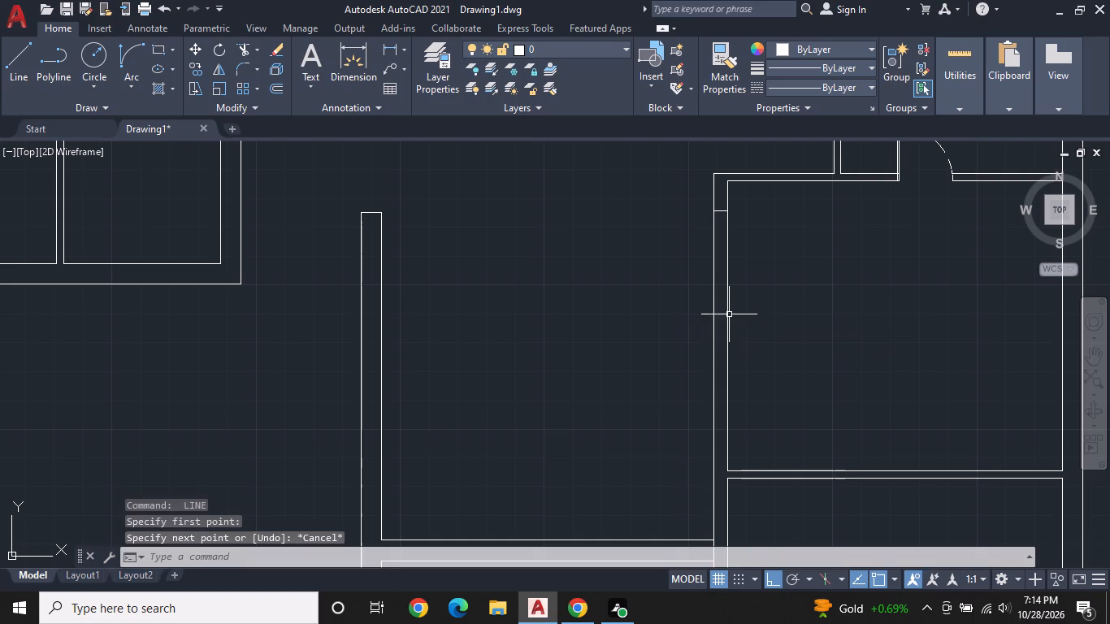
Draw the lower jamb line across the same west wall, starting on its inner face at about 31'-5" in Y.
key(space)
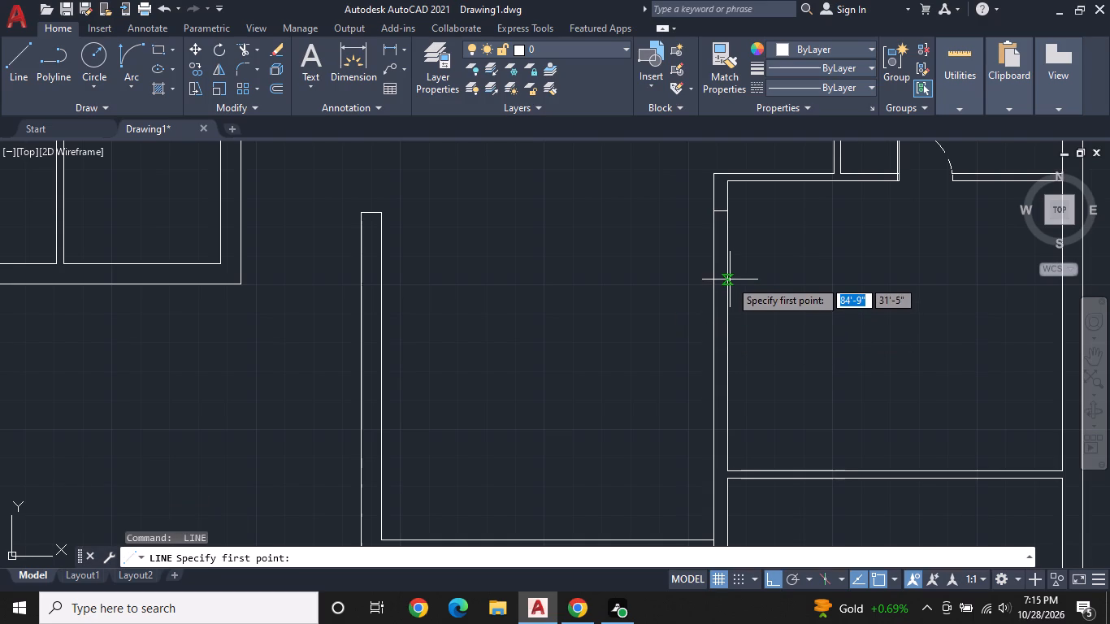
click(730, 279)
click(713, 280)
key(space)
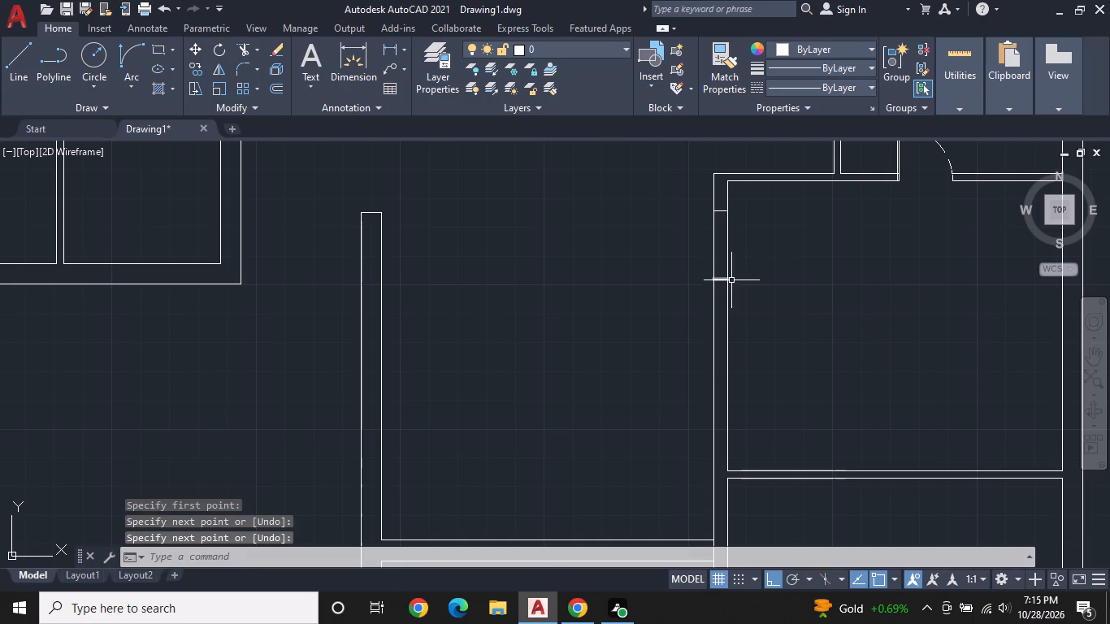
key(Escape)
Trim both faces of the west wall between the two jamb lines to open a gap into the room.
text(TR)
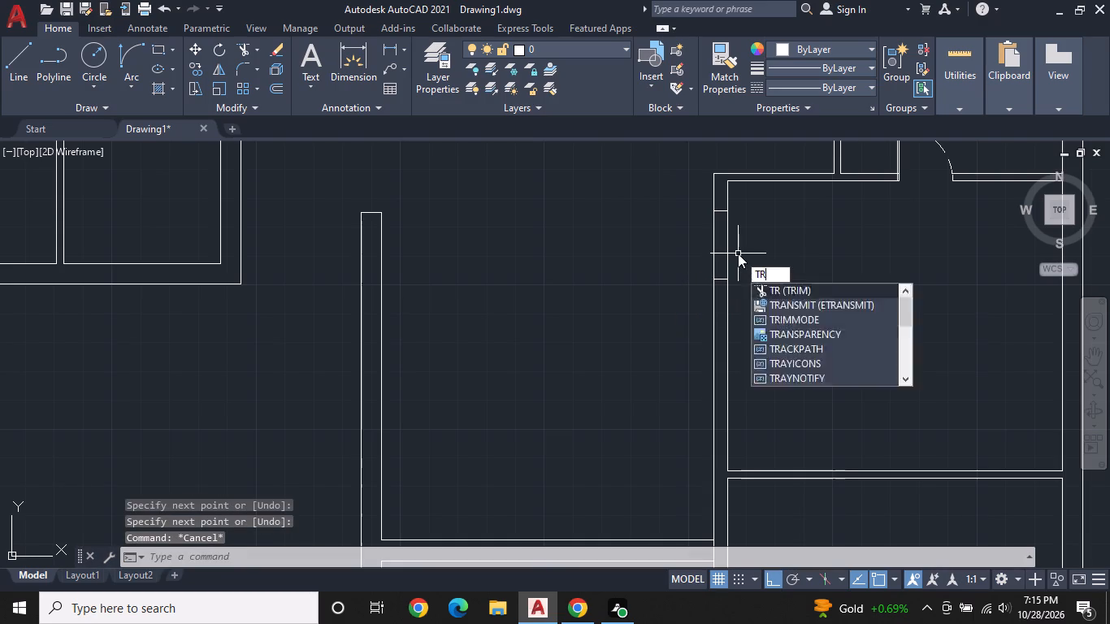
key(space)
click(738, 253)
click(685, 262)
key(Escape)
Draw a 2' door-leaf line south from the north face of the 3" partition between the two southeast rooms, near its west end.
scroll(727, 227, down, 1)
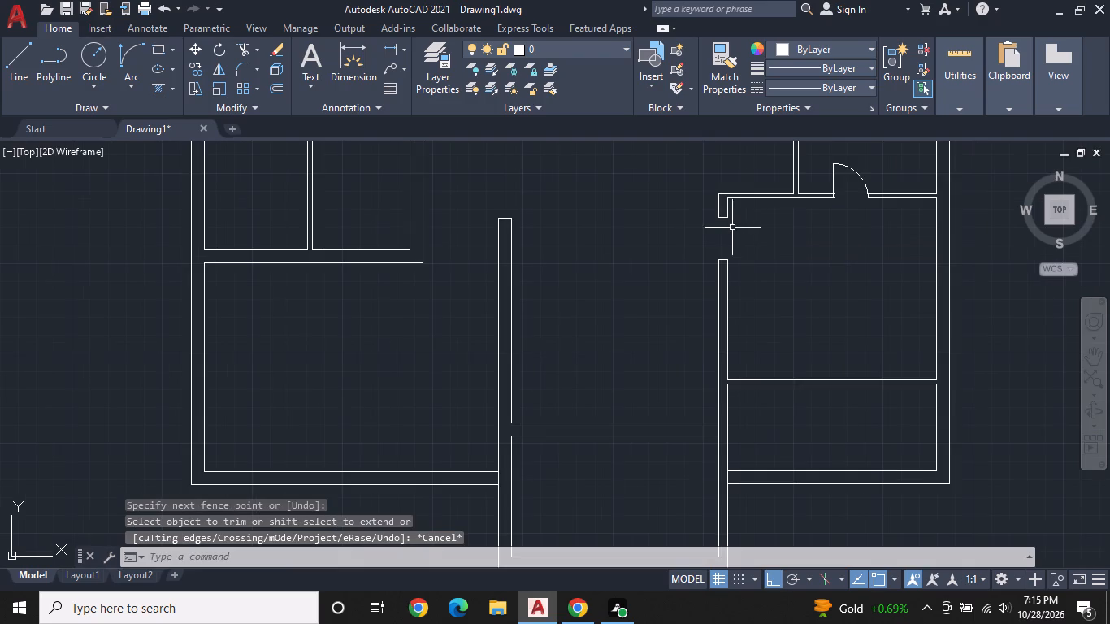
middle_drag(744, 256, 738, 203)
middle_drag(735, 283, 736, 277)
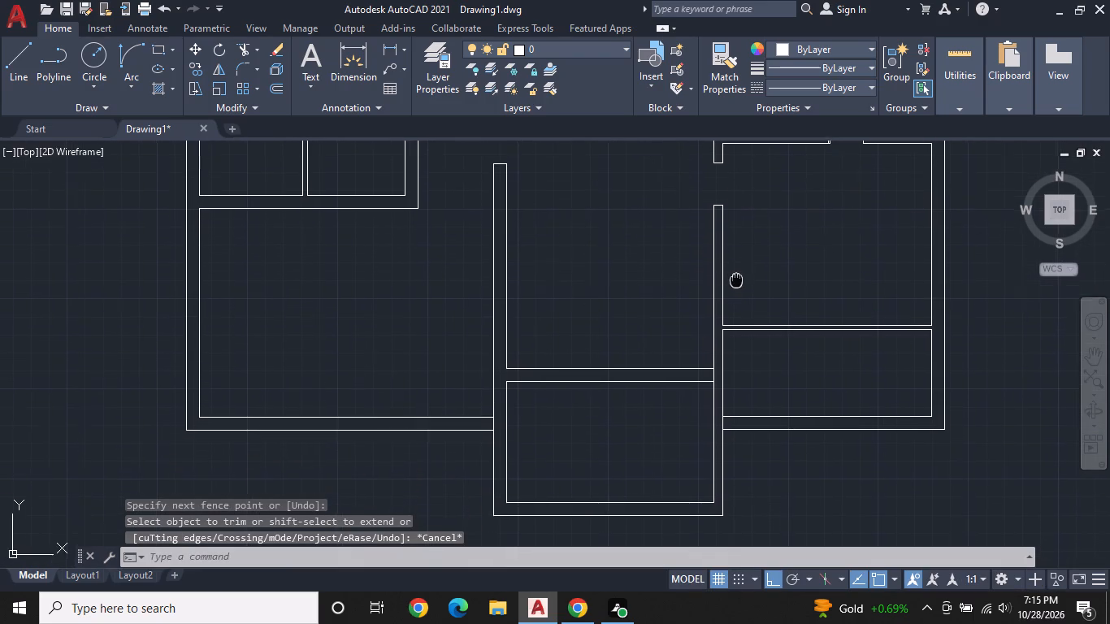
middle_drag(736, 277, 729, 253)
scroll(742, 263, down, 1)
middle_drag(766, 303, 729, 267)
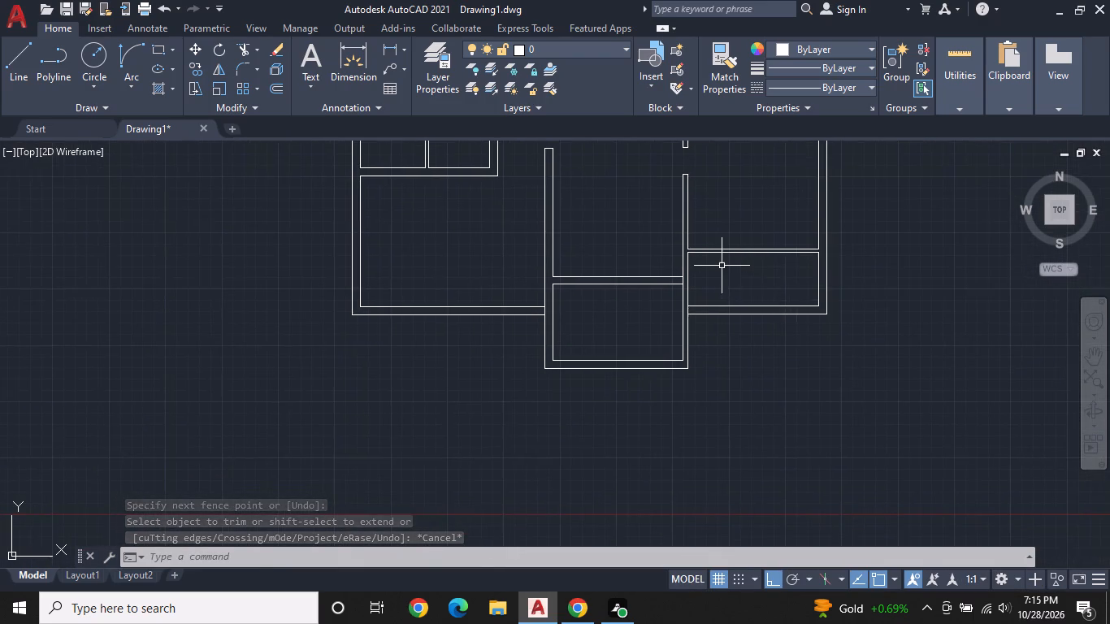
scroll(710, 266, up, 1)
key(Escape)
text(L)
key(space)
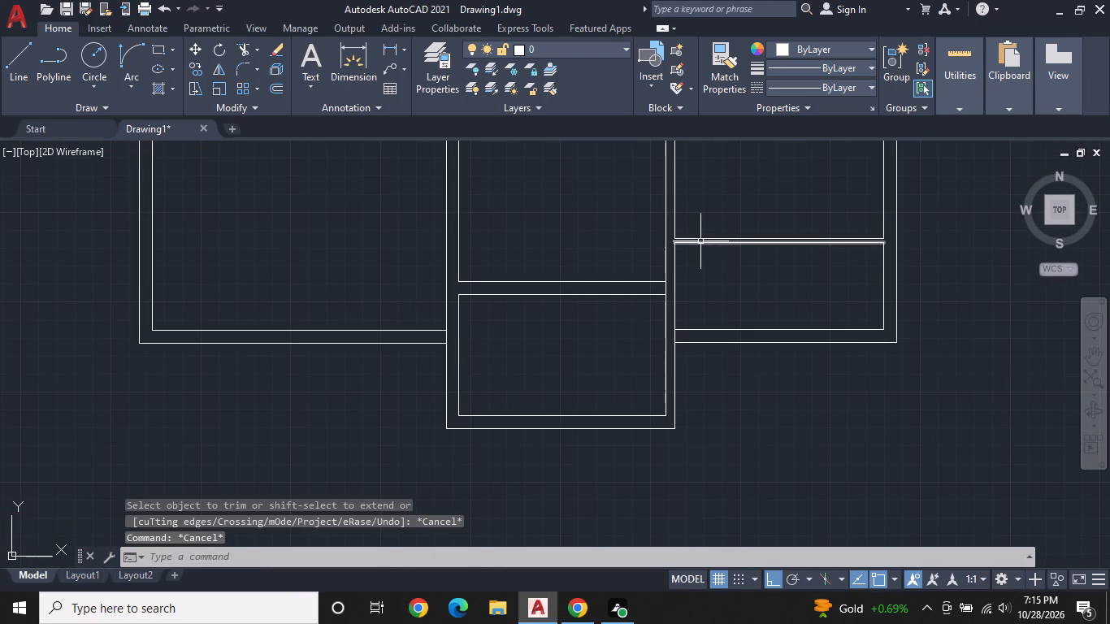
click(700, 239)
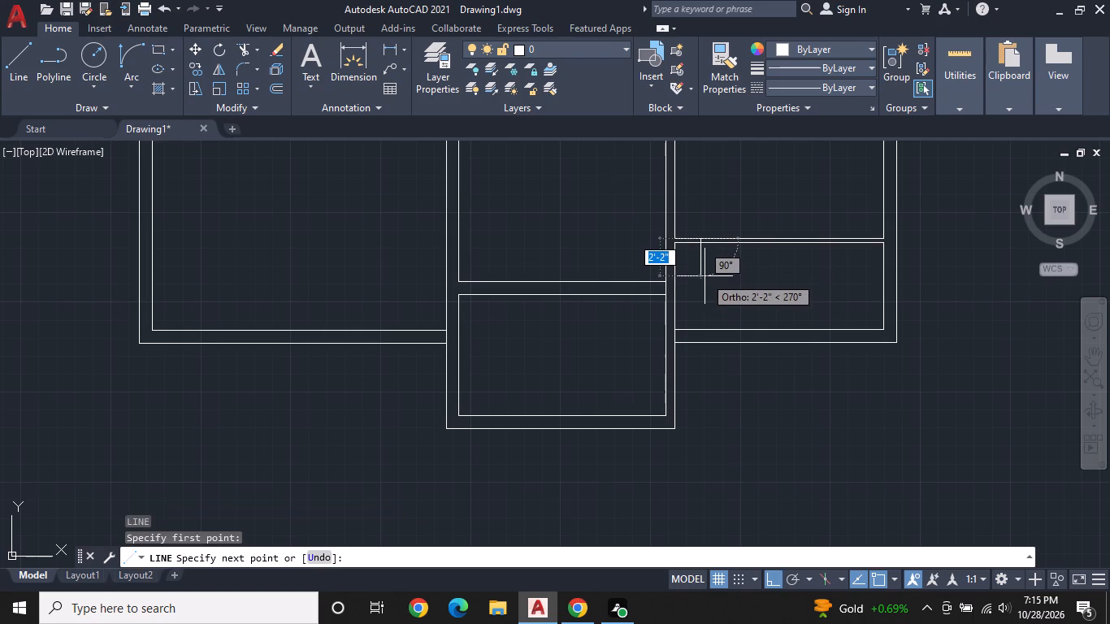
text(2')
key(Return)
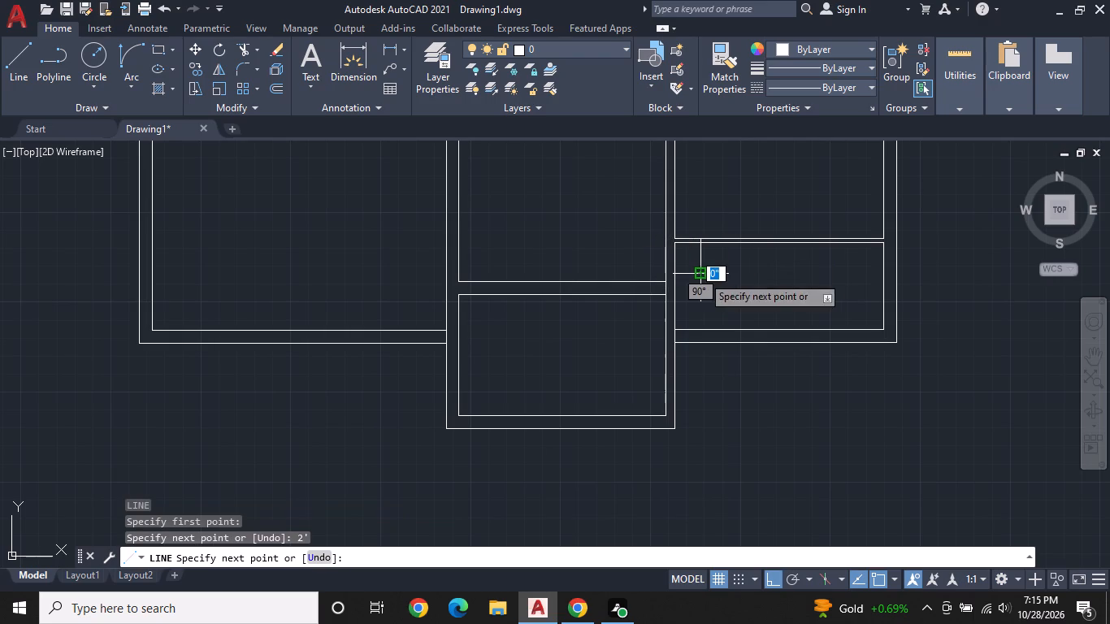
key(space)
From the leaf's upper end, draw a 2' line east along the partition face, ending in a marker line about 7" north.
scroll(700, 276, up, 3)
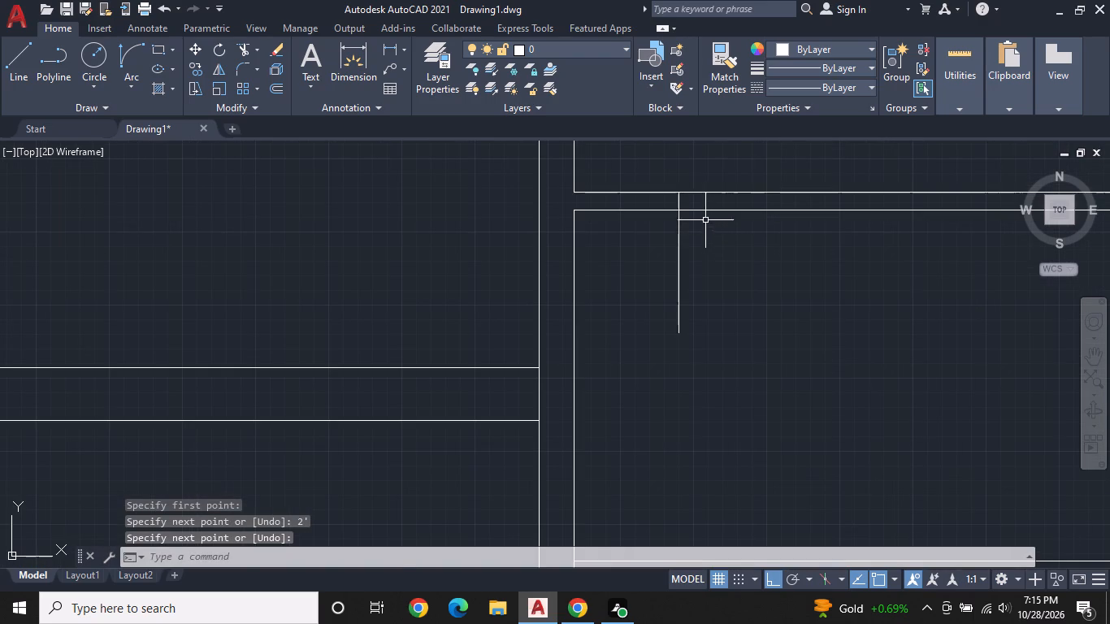
key(space)
click(679, 194)
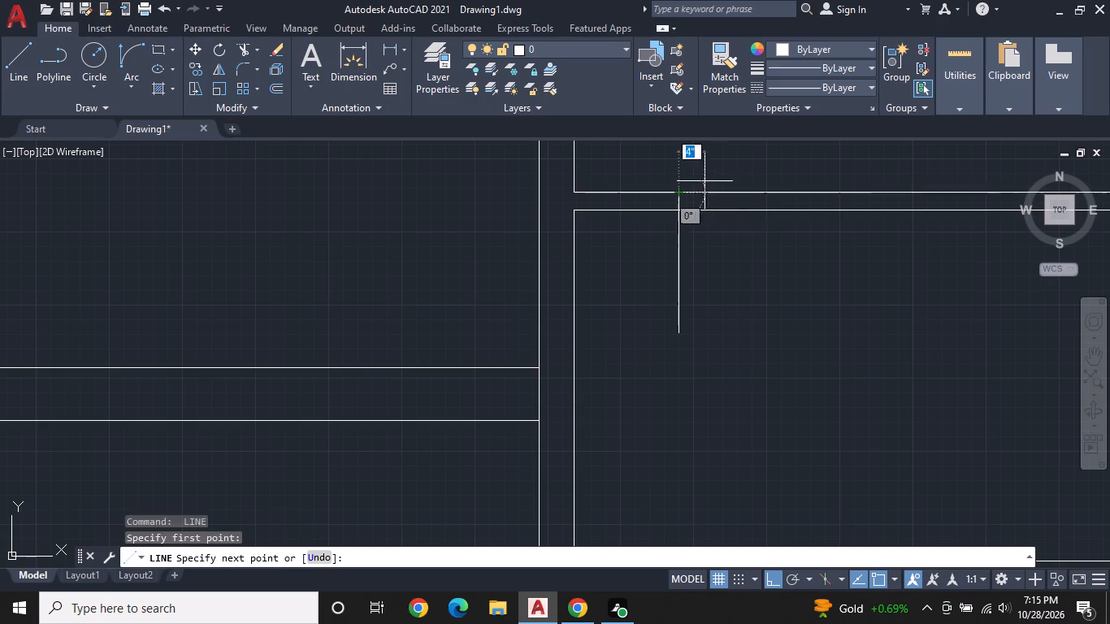
text(2')
key(Return)
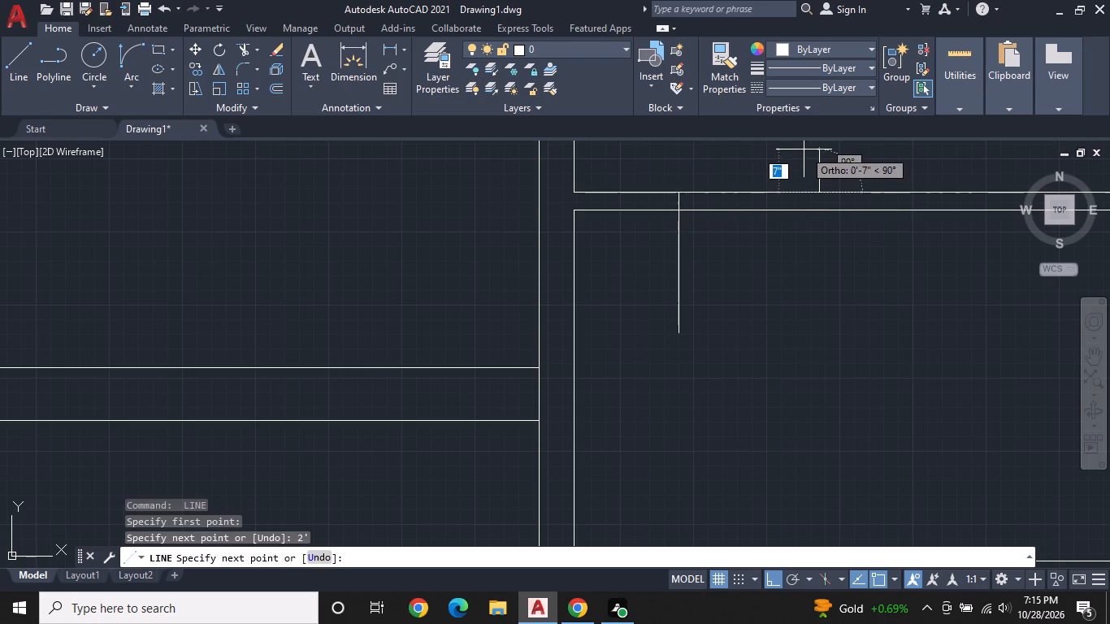
click(804, 149)
key(space)
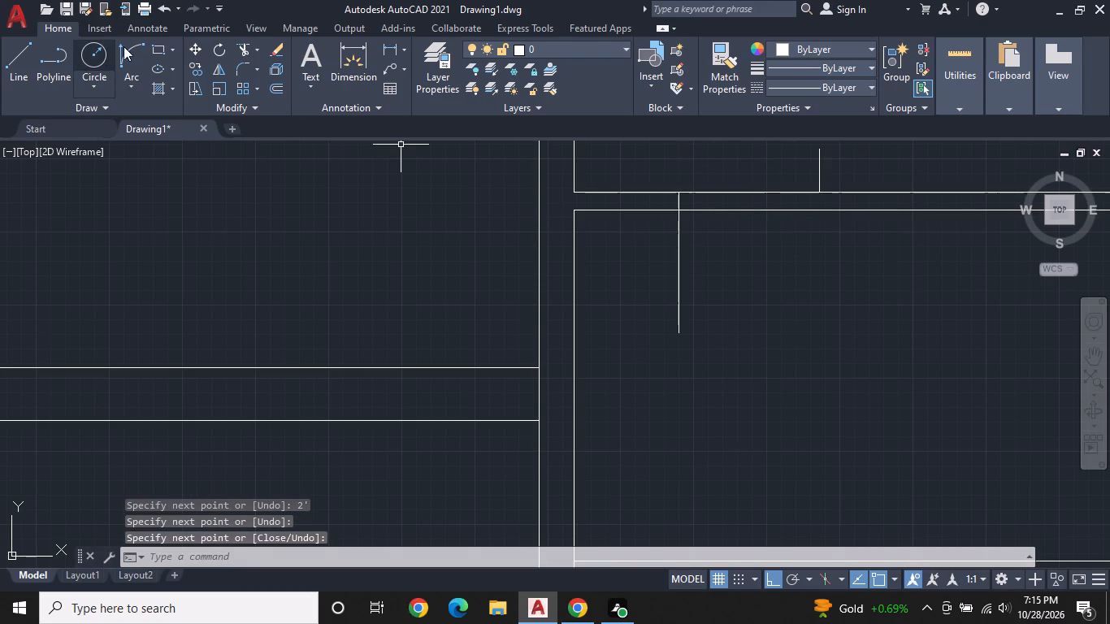
Draw the door swing arc from the leaf's lower end to the end of the 2' line on the partition's north face.
click(135, 46)
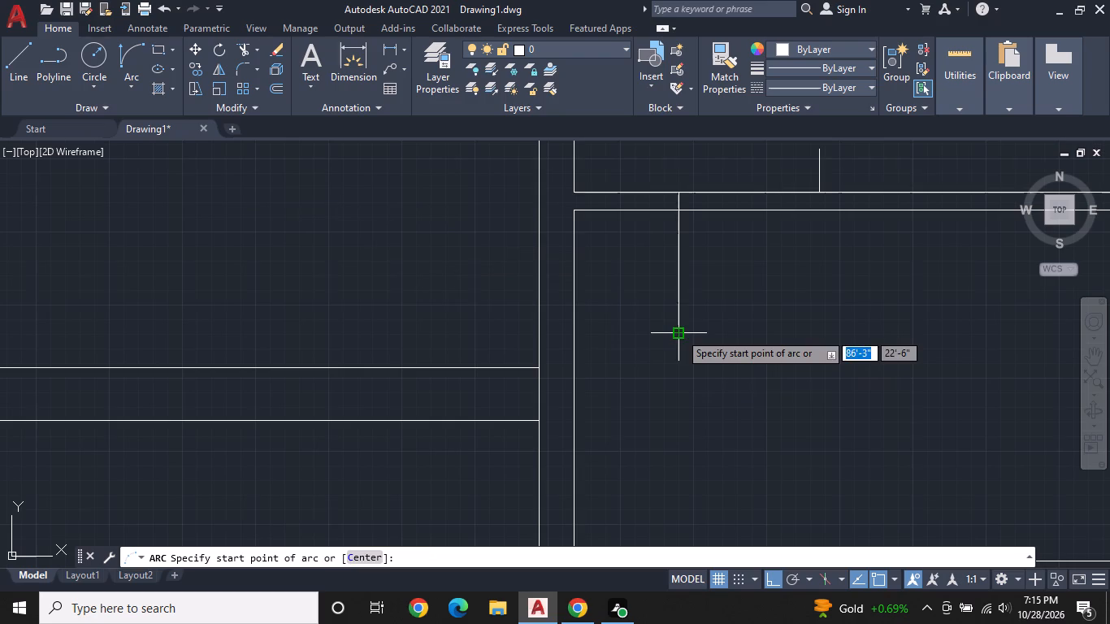
click(679, 332)
click(821, 194)
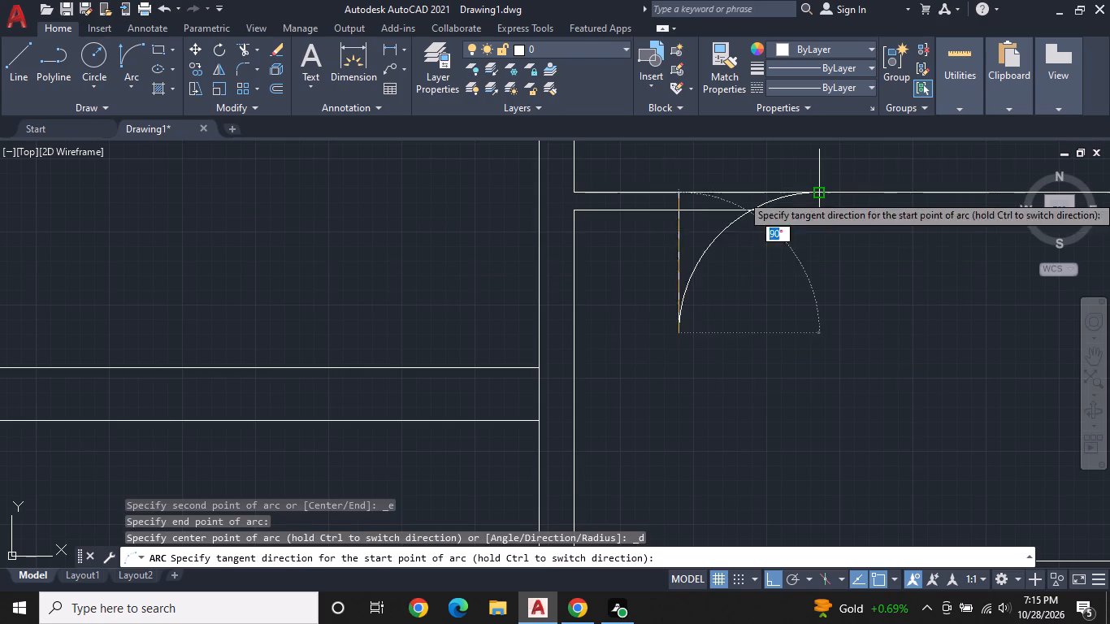
click(885, 293)
Erase the short marker line above the partition at the door's east jamb.
click(821, 169)
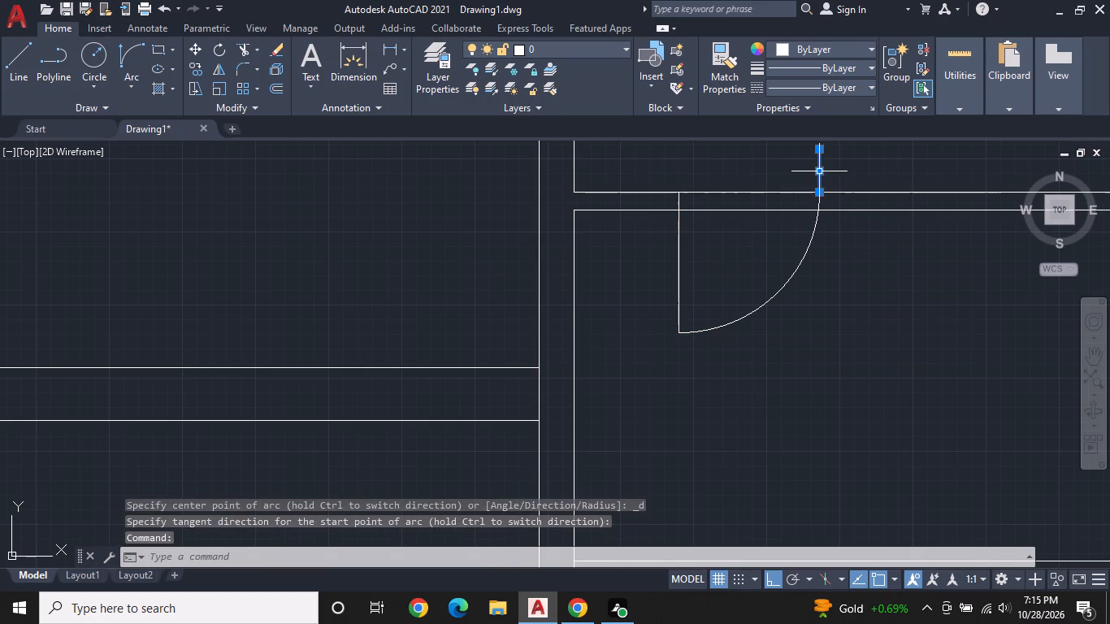
right_click(821, 169)
click(906, 265)
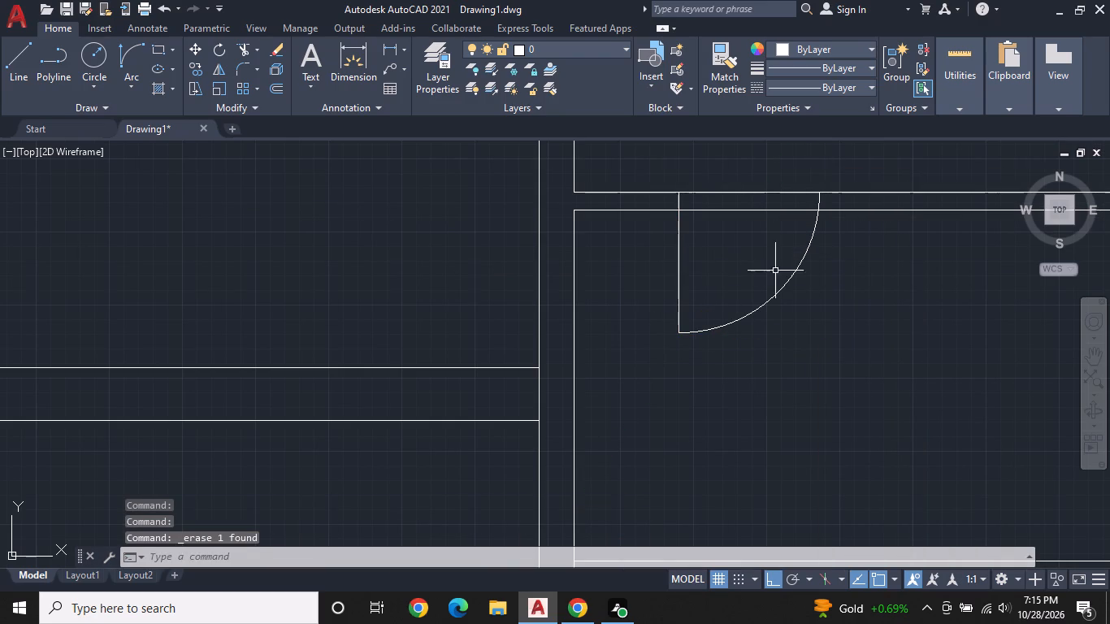
Assign the dashed ACAD linetype to the new door swing arc, undoing any accidental erasure of it.
click(809, 247)
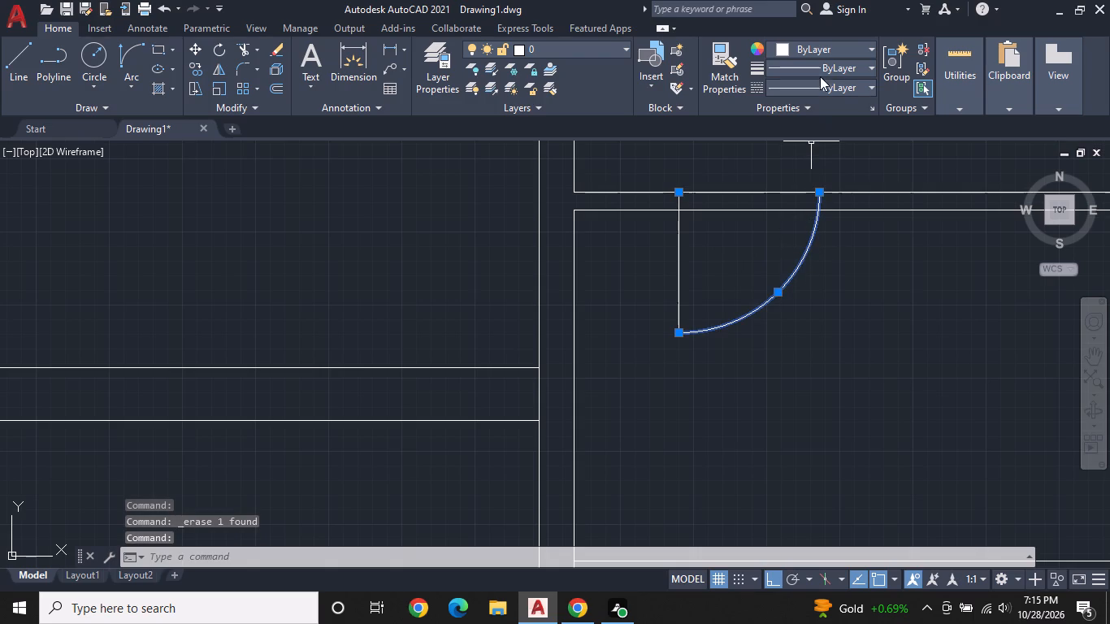
click(825, 84)
click(813, 146)
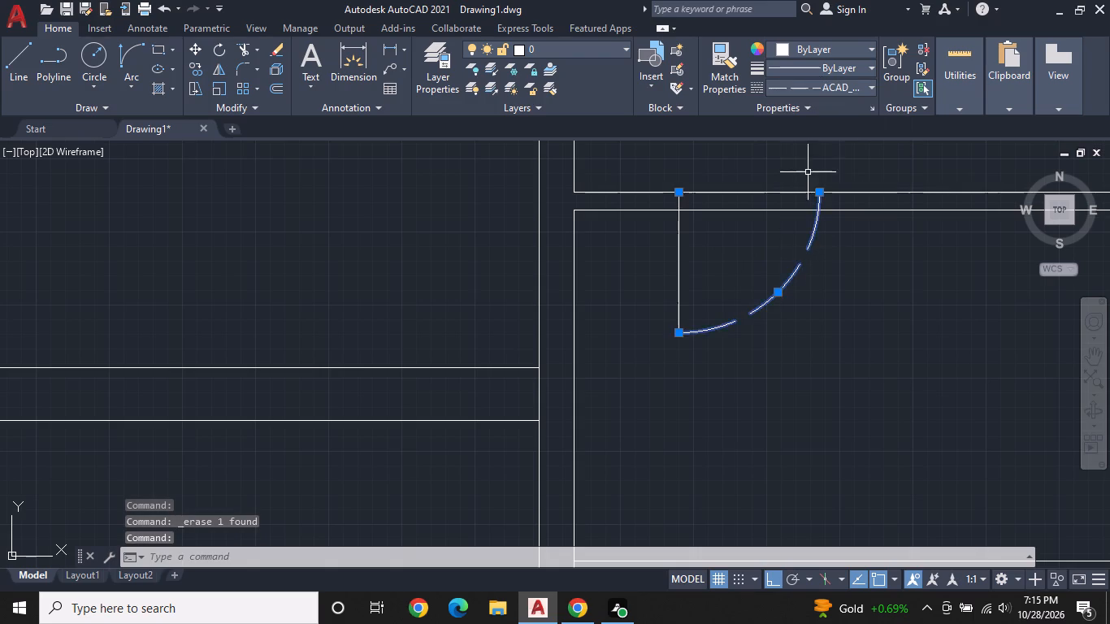
key(space)
key(ctrl+z)
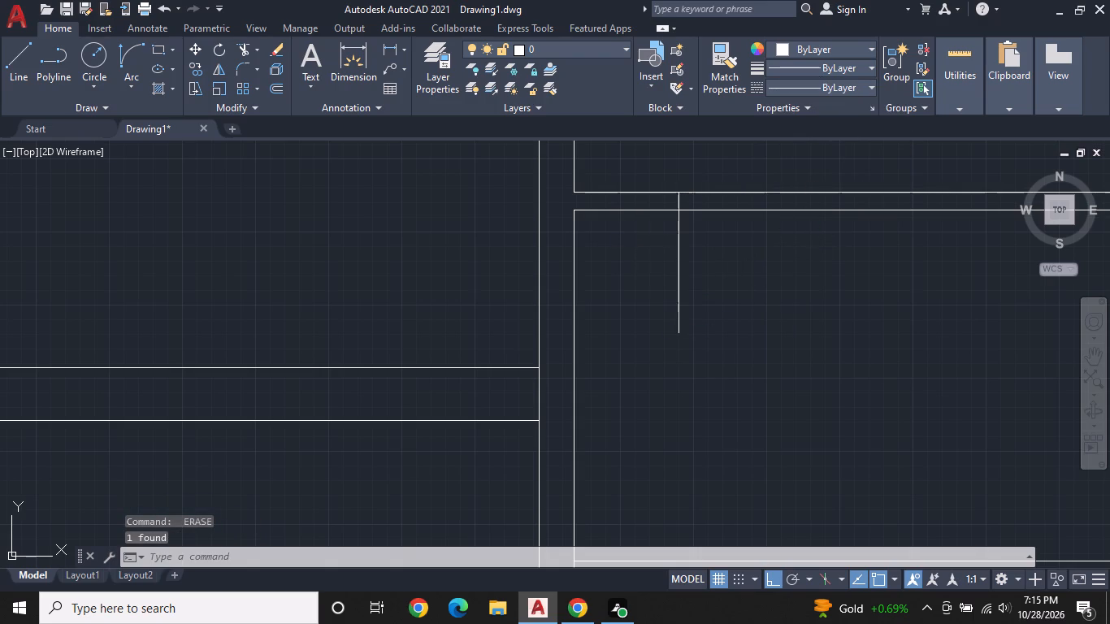
Offset the door-leaf line 1" to the east to give the leaf its thickness.
click(276, 82)
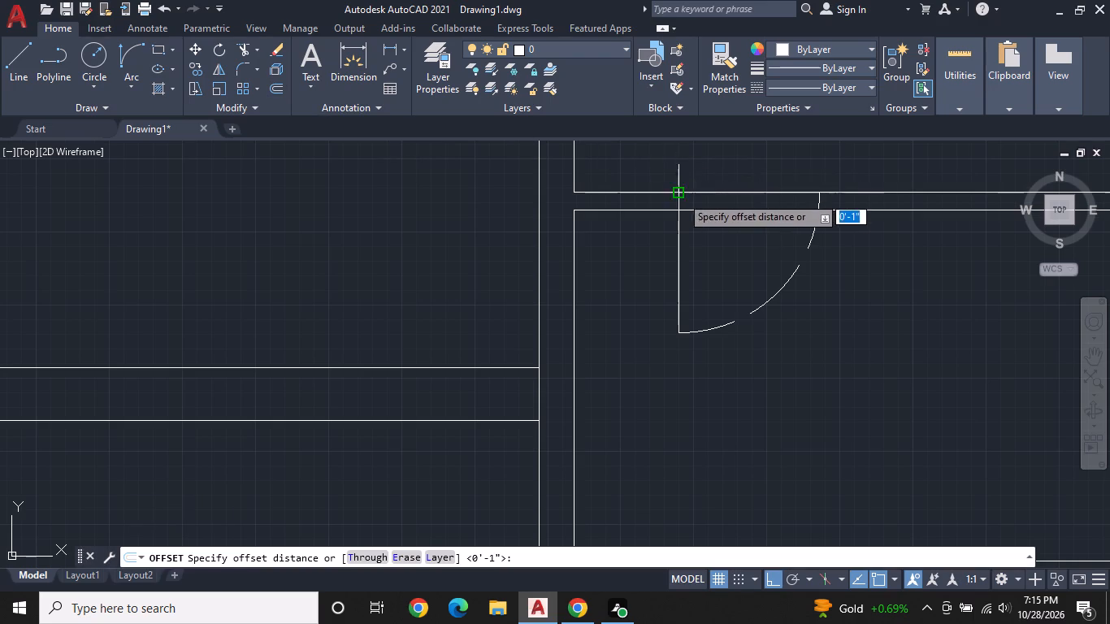
key(space)
click(679, 245)
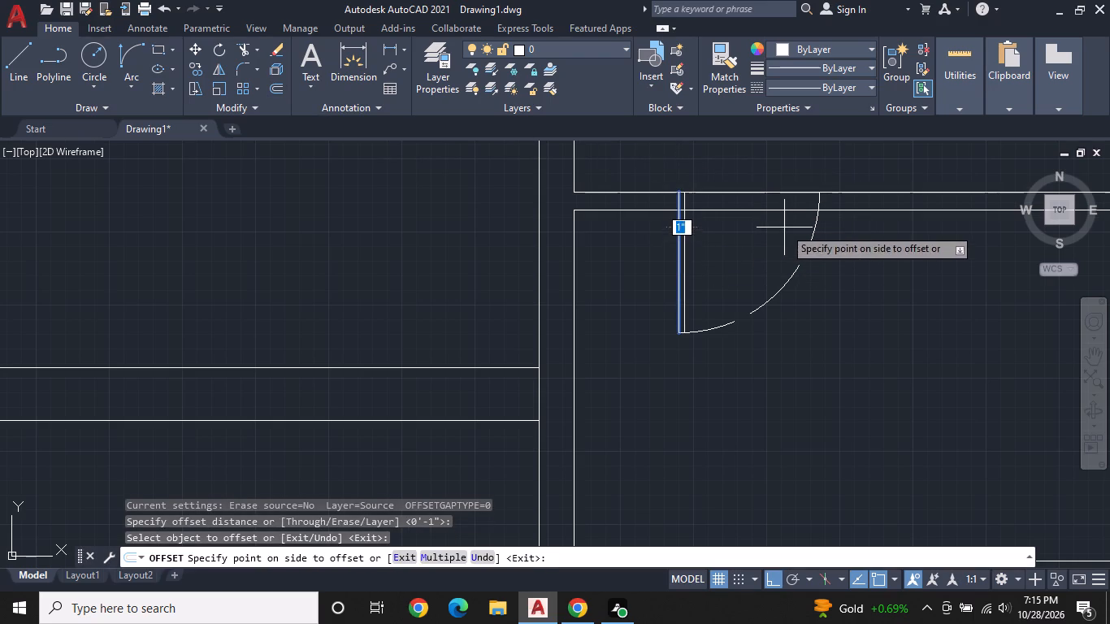
click(784, 227)
key(Escape)
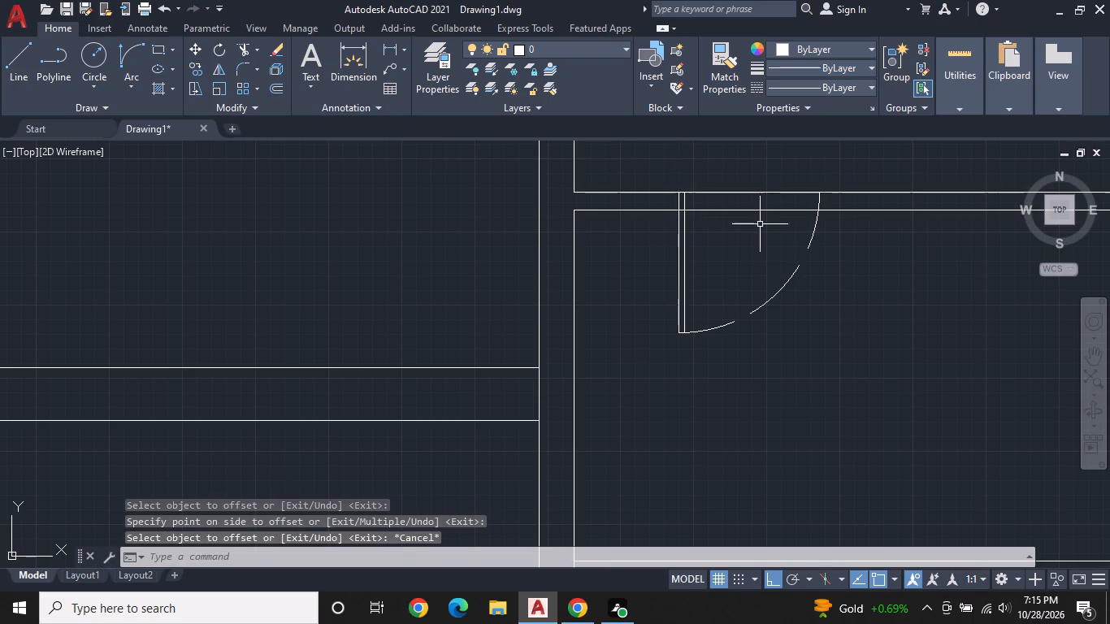
Trim the partition's south face between the door leaf and the swing arc.
key(t)
text(R)
key(space)
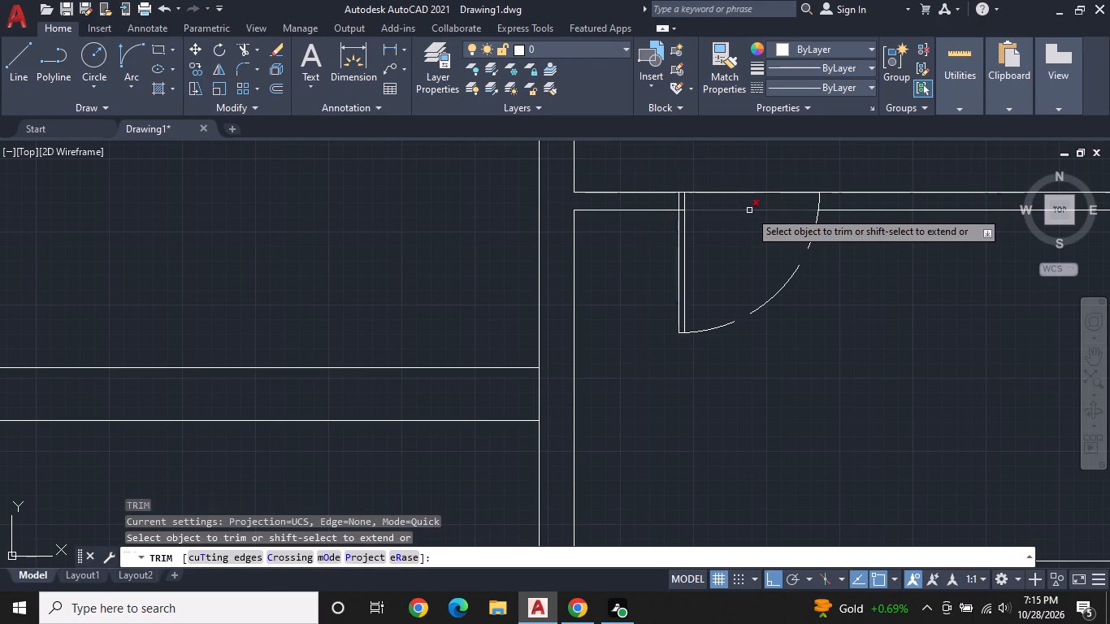
click(749, 210)
key(Escape)
Draw a 3' line down the west face of the central wall from its free north end, finishing with a short tick into the wall.
scroll(767, 168, down, 1)
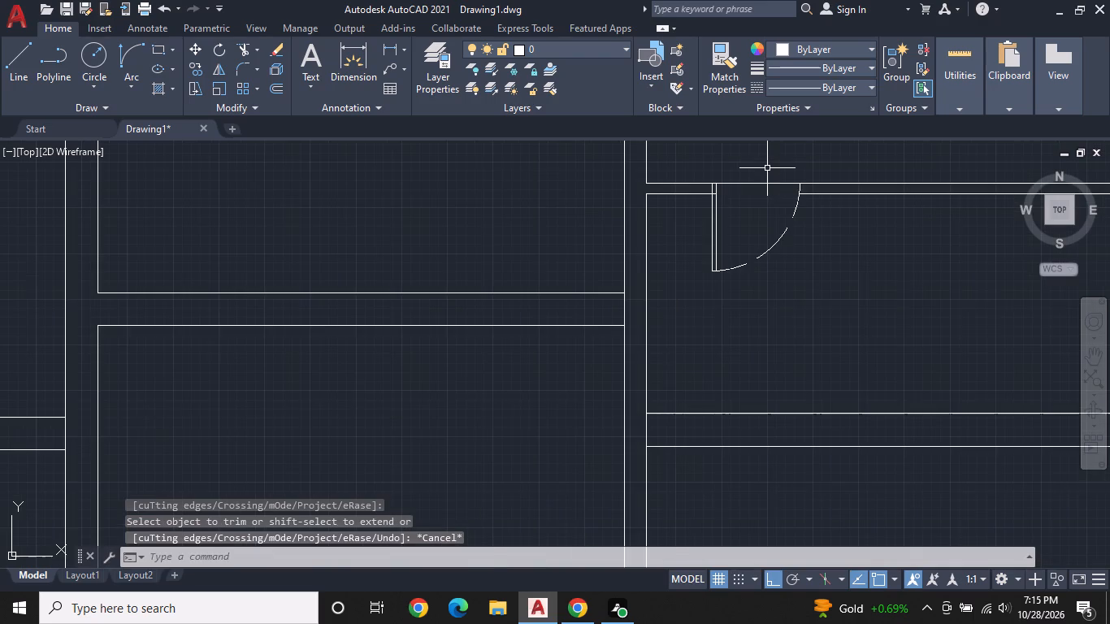
middle_drag(754, 167, 900, 187)
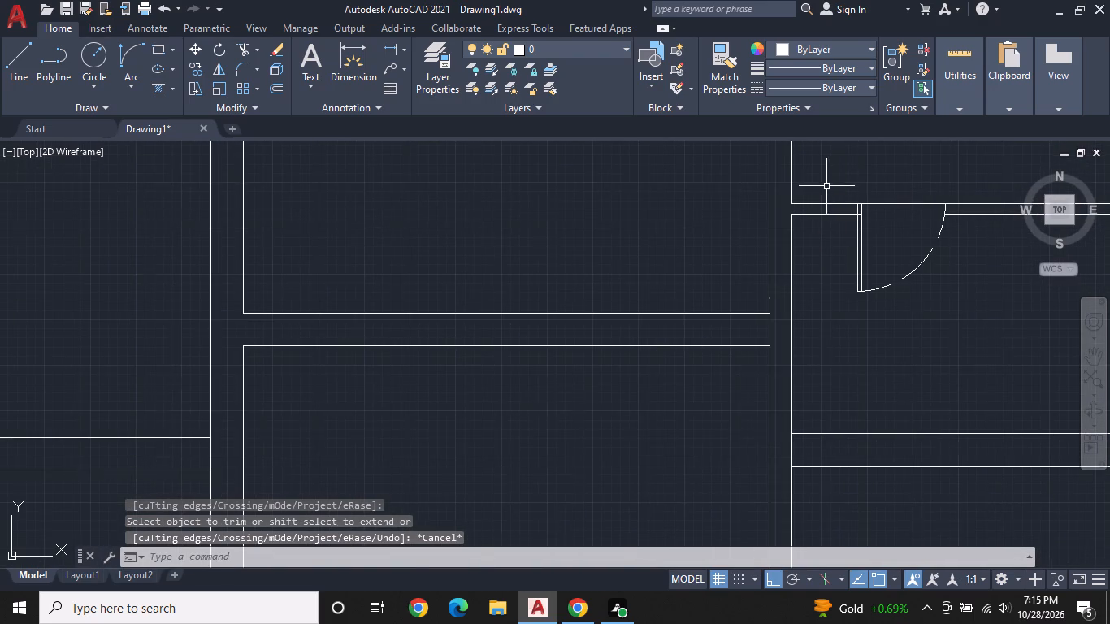
scroll(826, 186, down, 1)
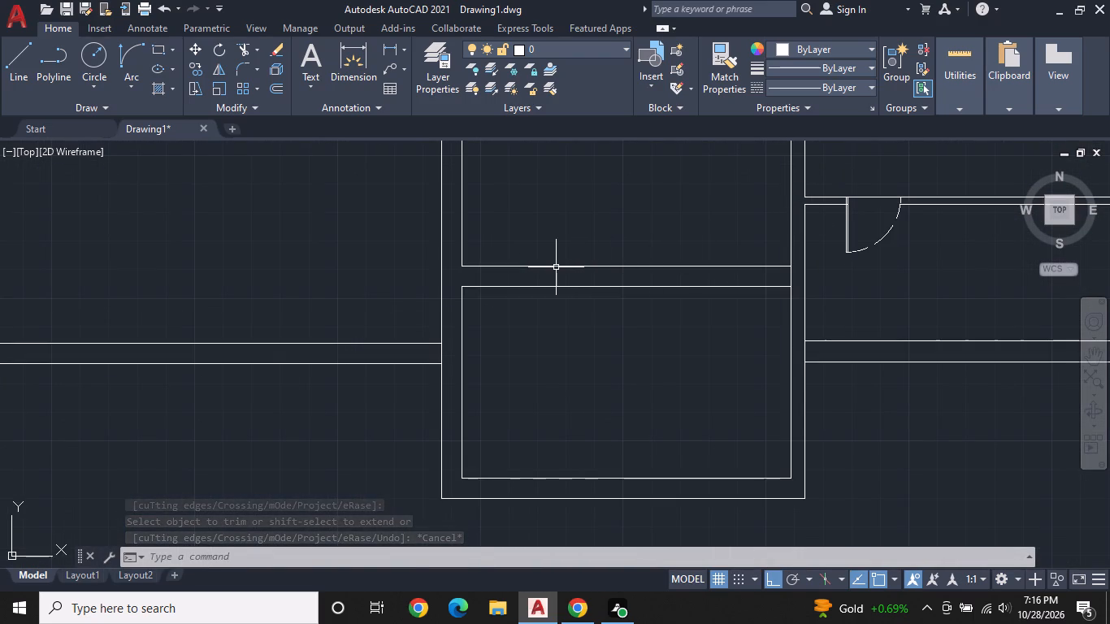
middle_drag(556, 267, 691, 247)
scroll(608, 247, down, 1)
middle_drag(562, 223, 571, 234)
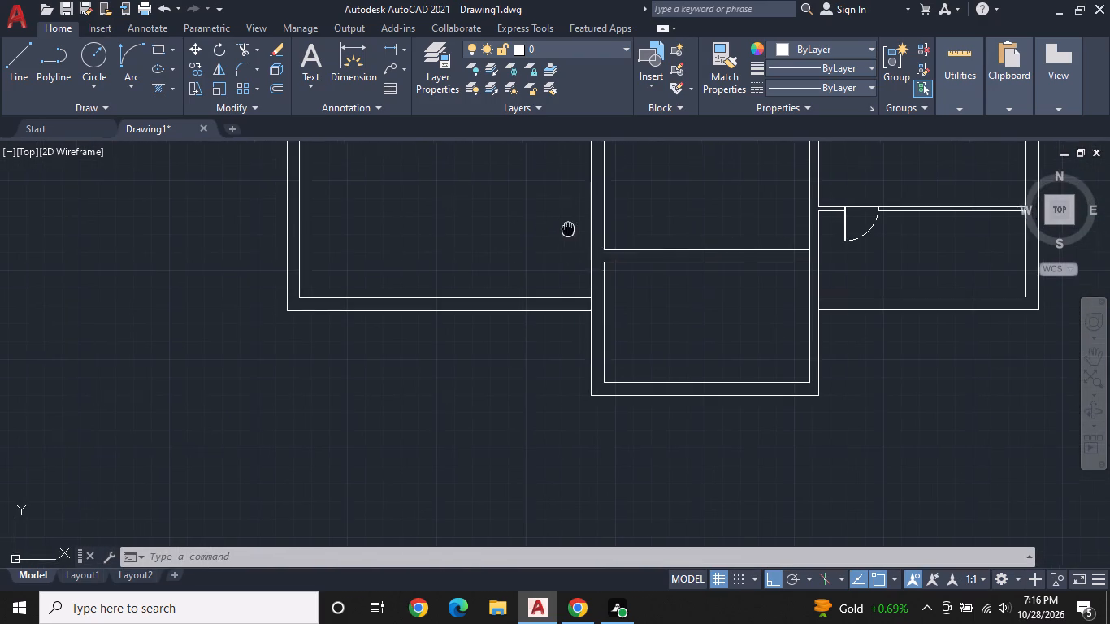
middle_drag(571, 234, 620, 288)
middle_drag(596, 213, 627, 279)
middle_drag(610, 175, 630, 214)
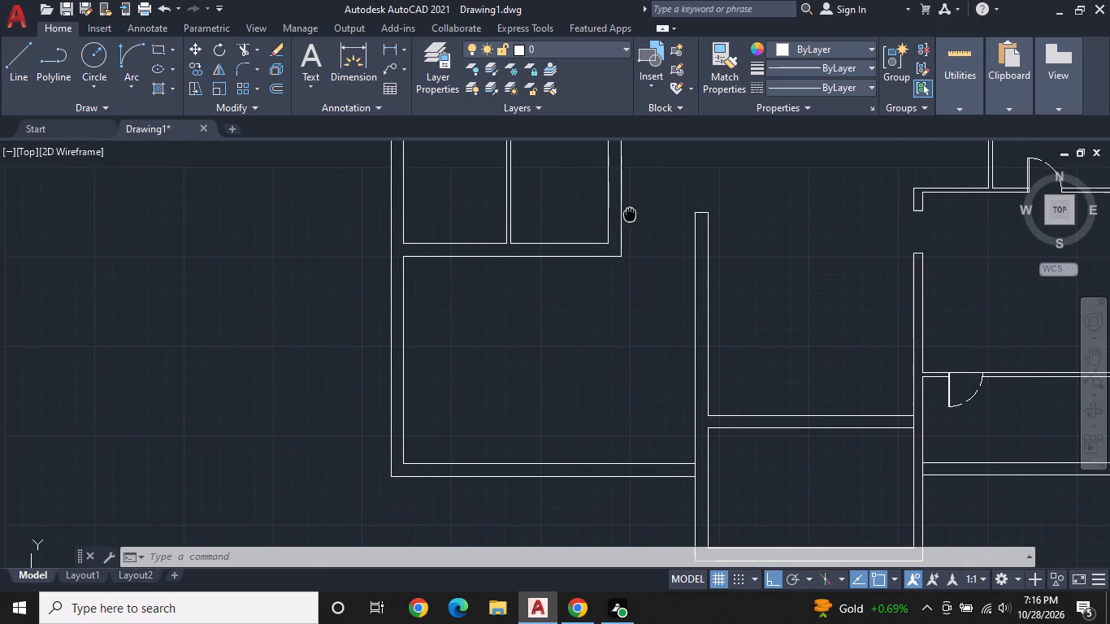
middle_drag(630, 214, 630, 218)
scroll(633, 206, up, 1)
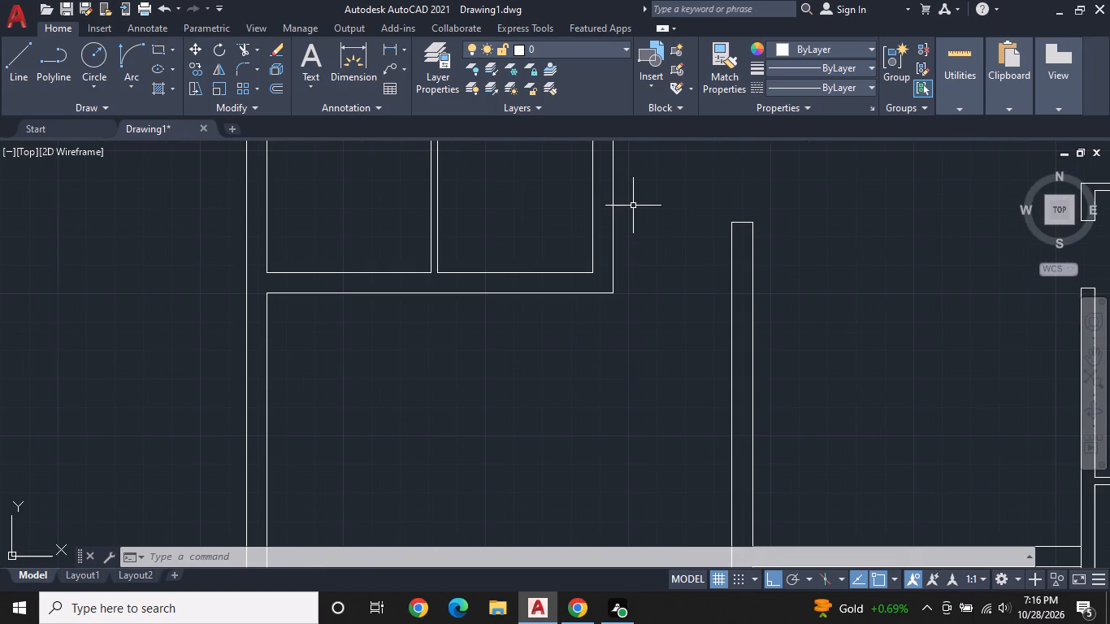
scroll(637, 198, up, 1)
key(Escape)
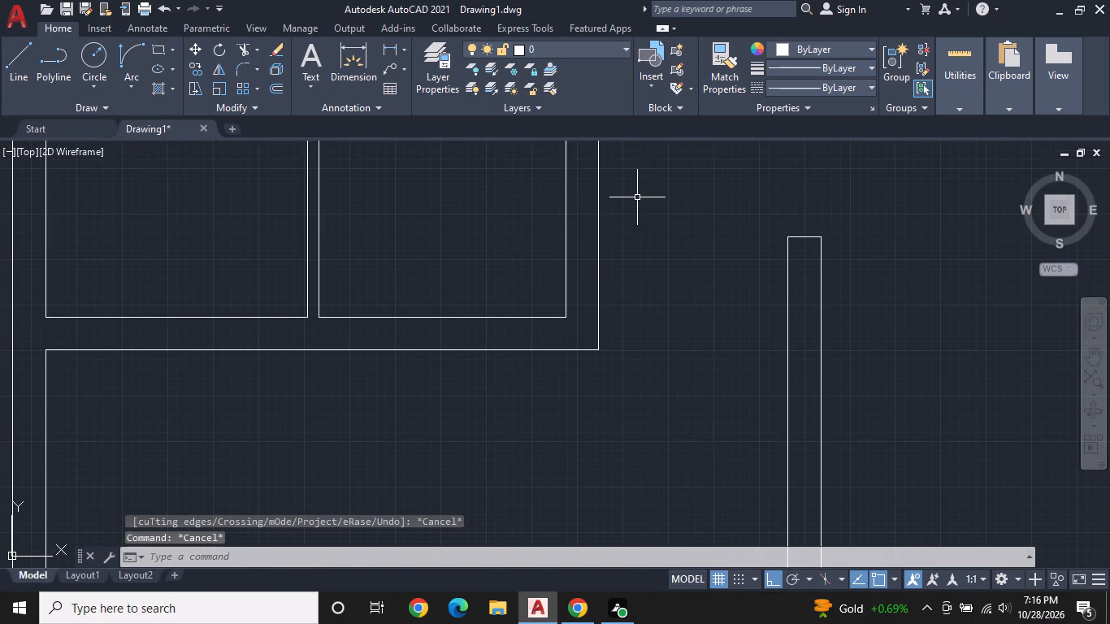
key(l)
key(space)
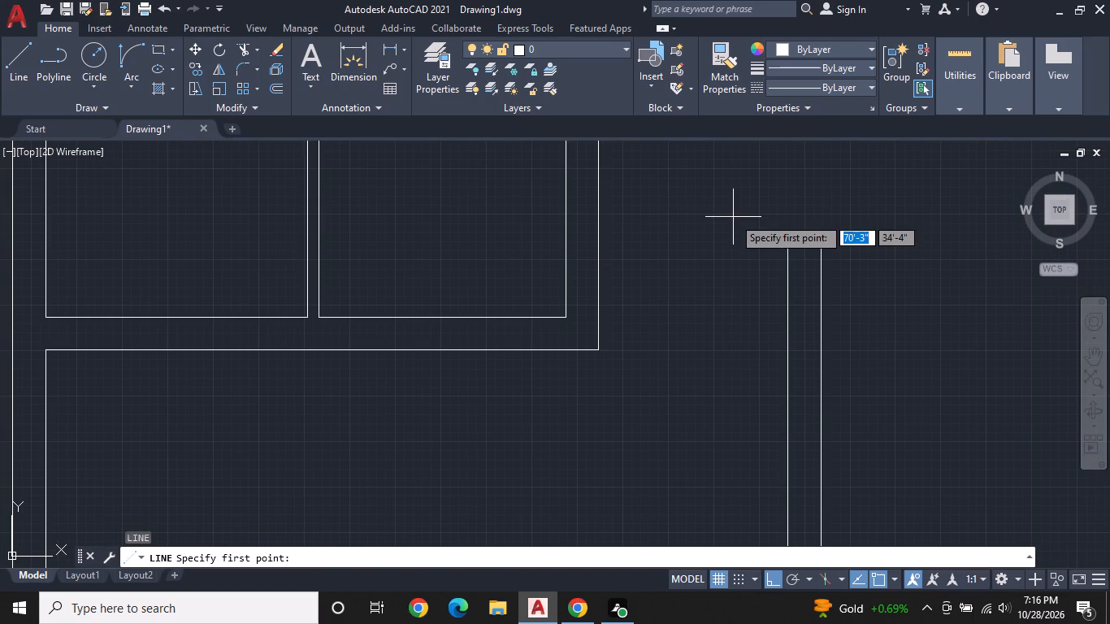
click(787, 232)
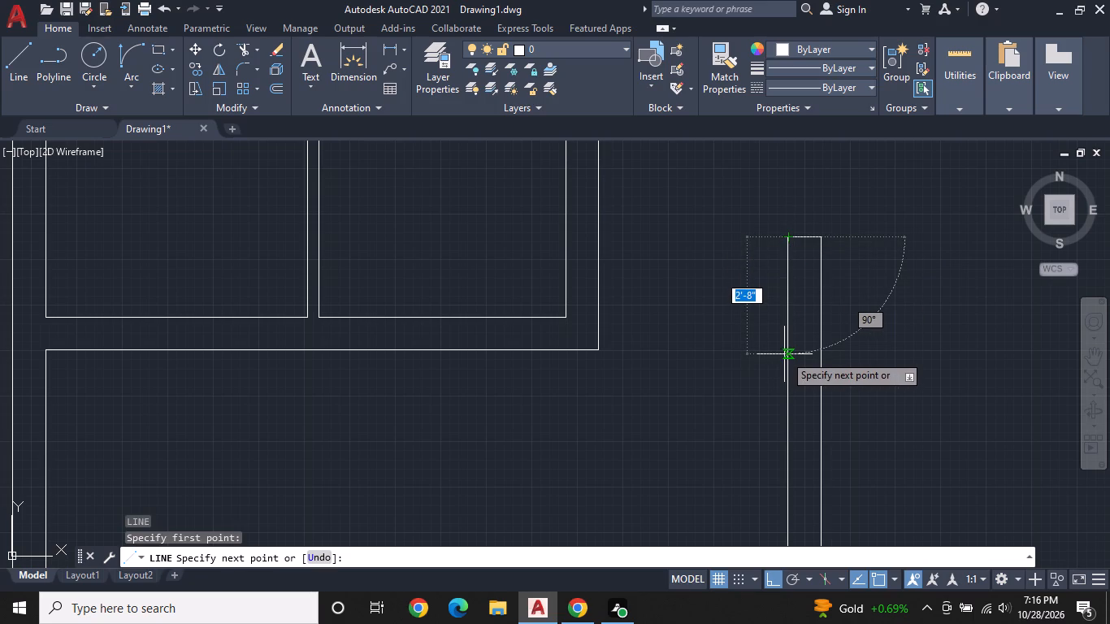
key(3)
key(apostrophe)
key(Return)
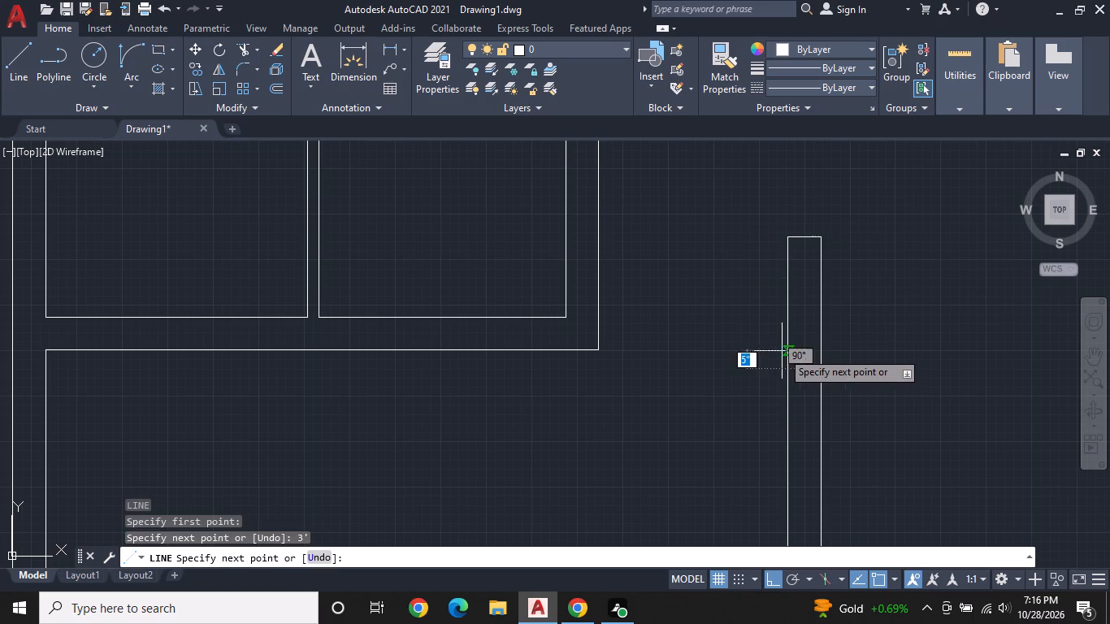
click(804, 370)
key(space)
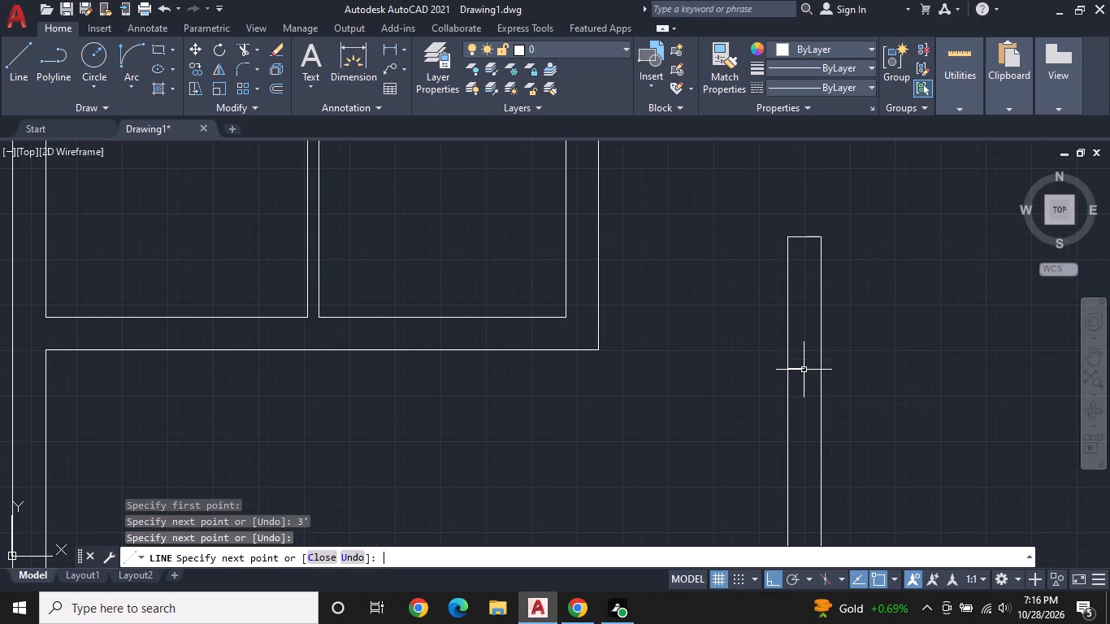
Draw a 3' line west from the northwest corner of the central wall's free end.
key(space)
click(787, 238)
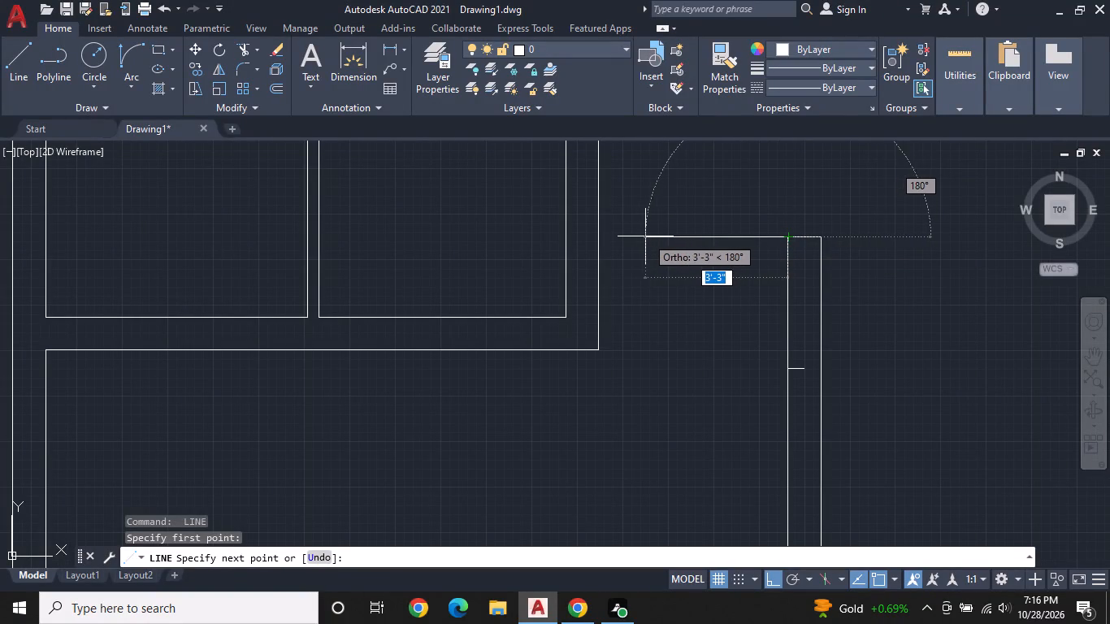
text(3')
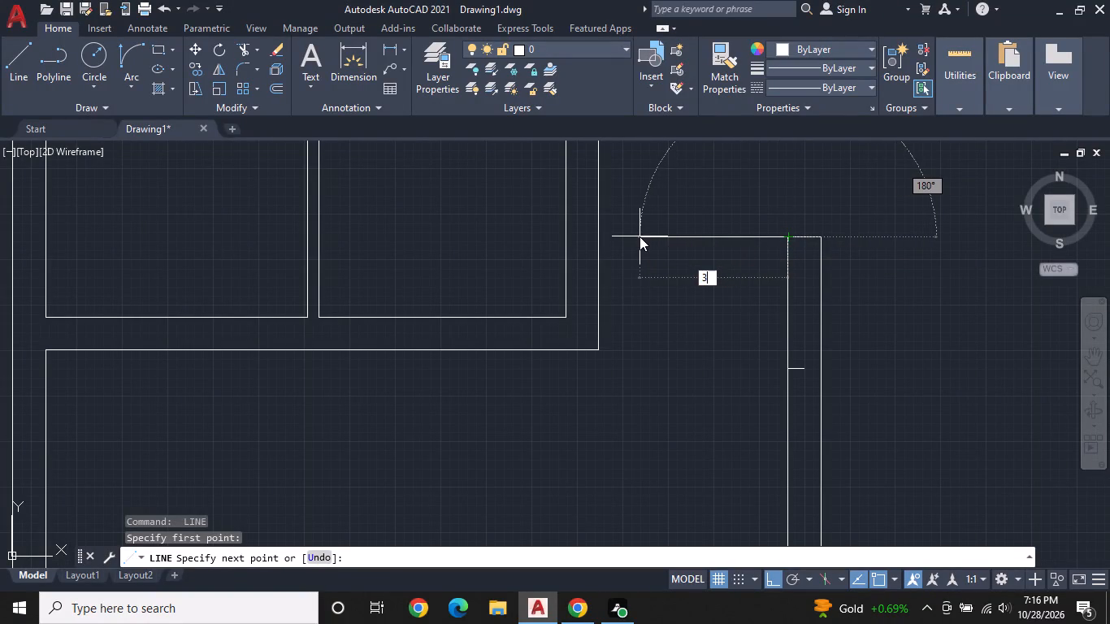
key(Return)
key(space)
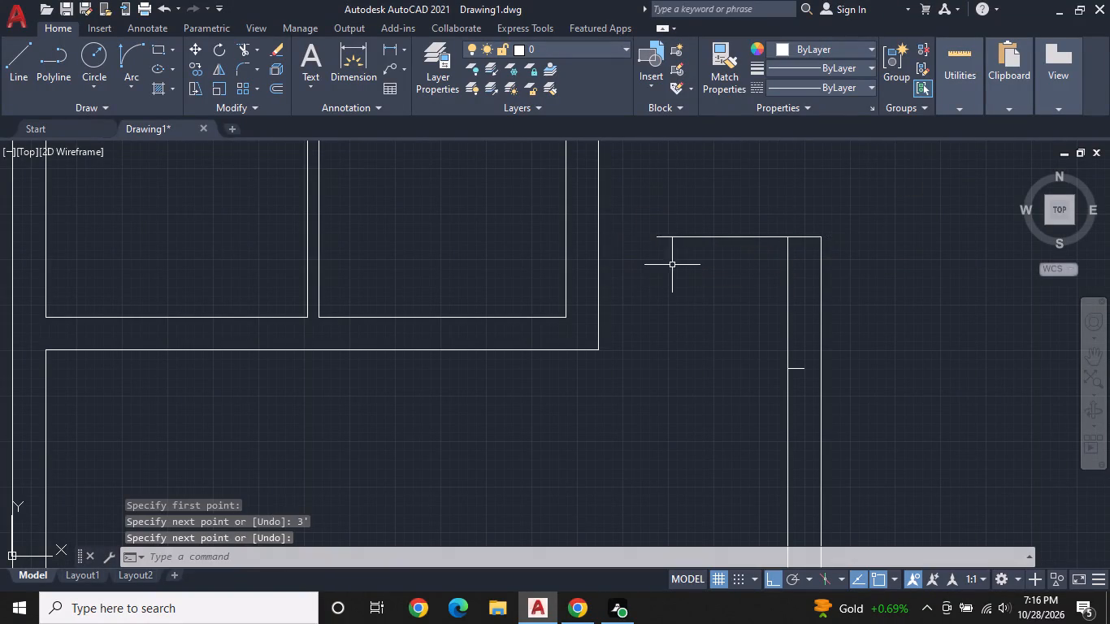
Draw the door-swing arc from the central wall's tick to the west end of the 3' opening line.
click(141, 41)
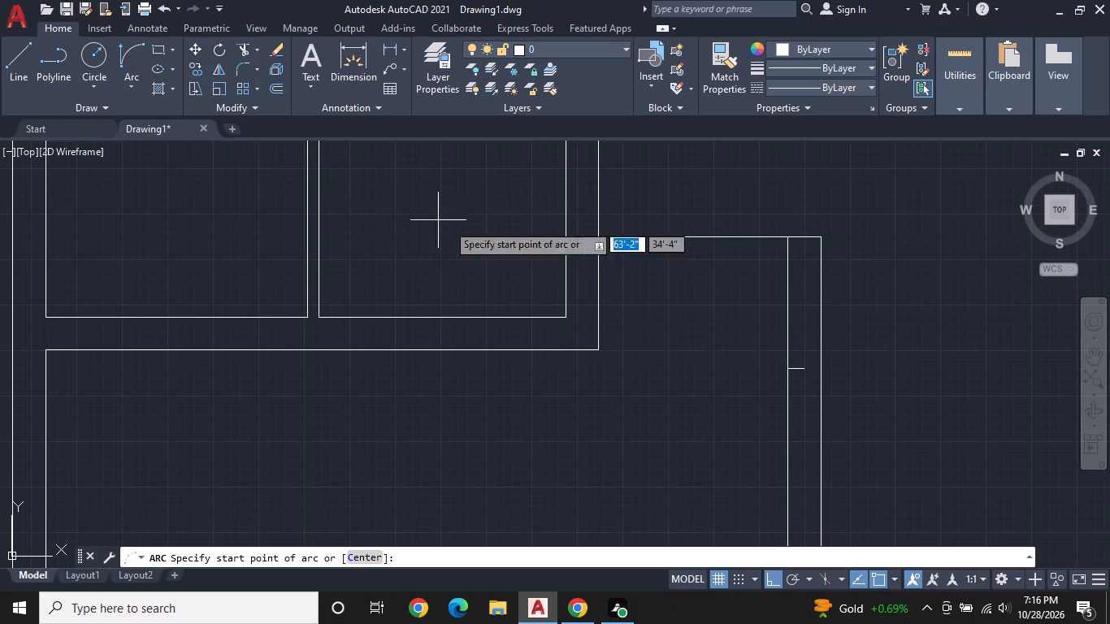
click(791, 370)
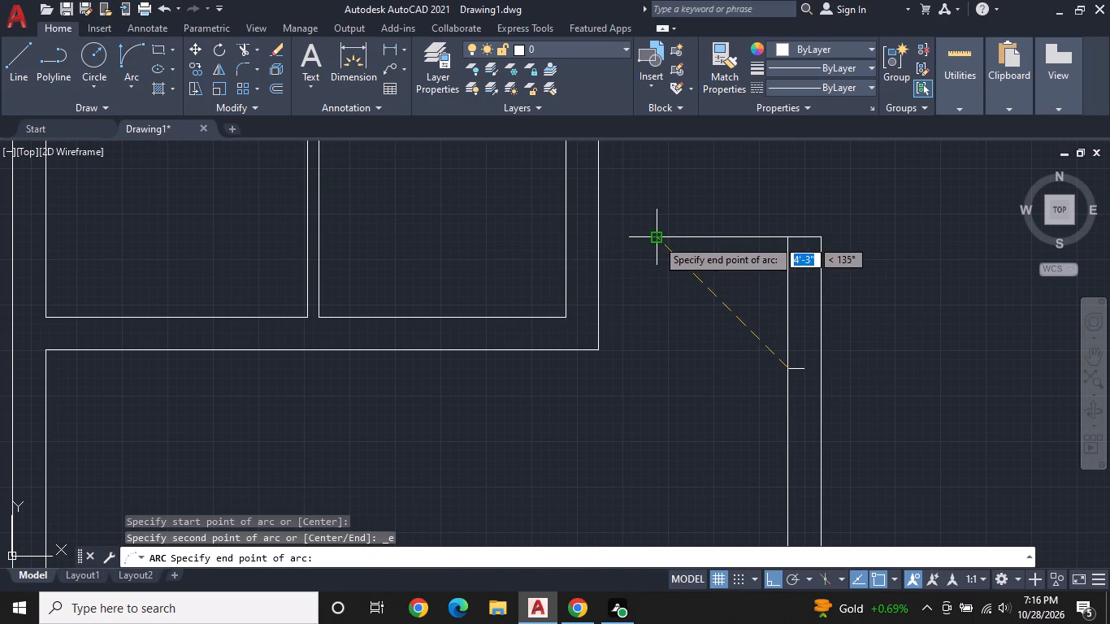
click(657, 239)
click(642, 335)
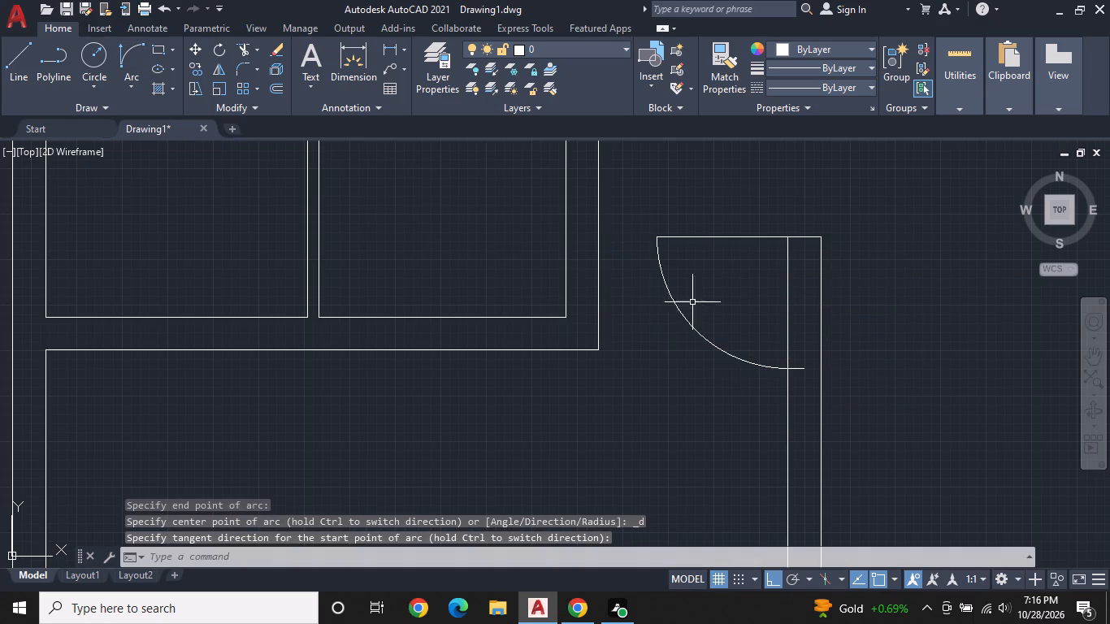
Erase the short tick inside the central wall at the arc's south end.
click(800, 367)
right_click(799, 367)
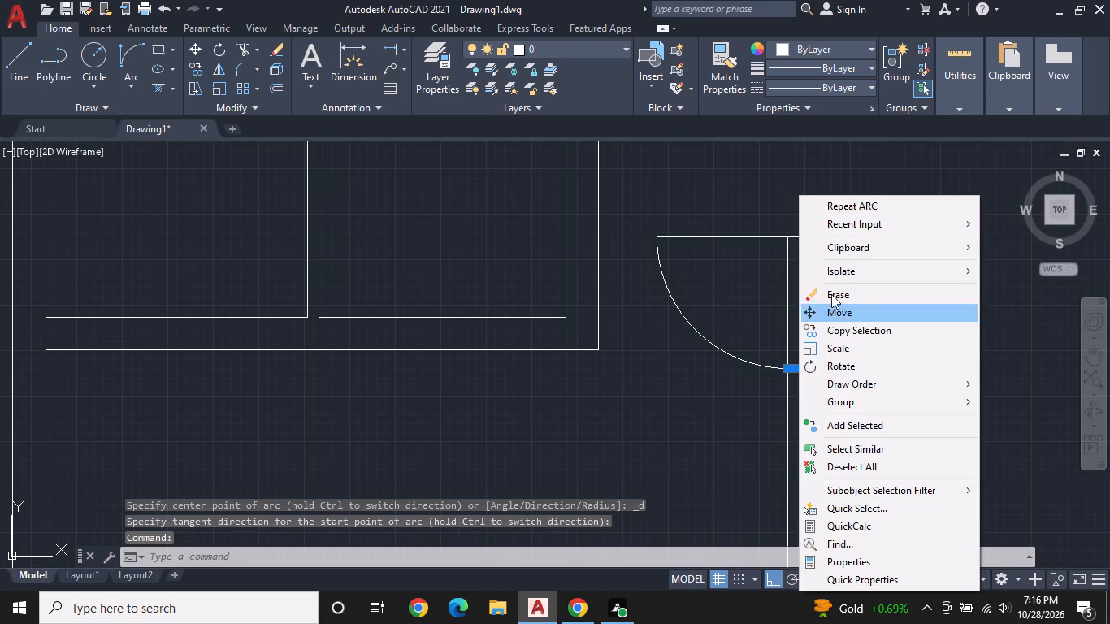
click(846, 294)
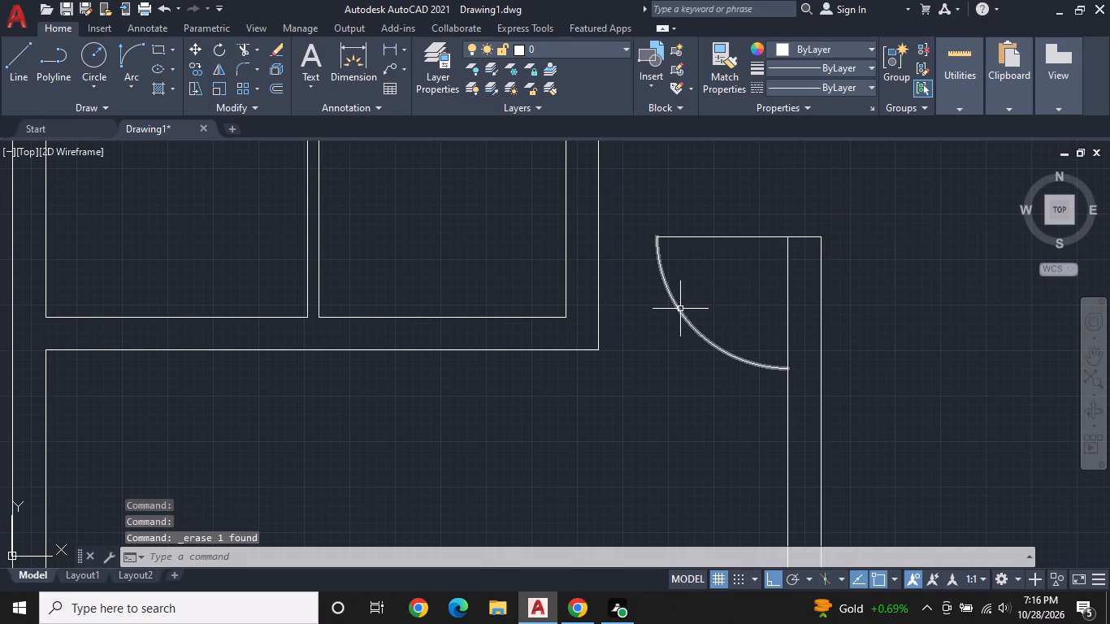
Set the new door-swing arc's linetype to the dashed ACAD linetype.
click(679, 309)
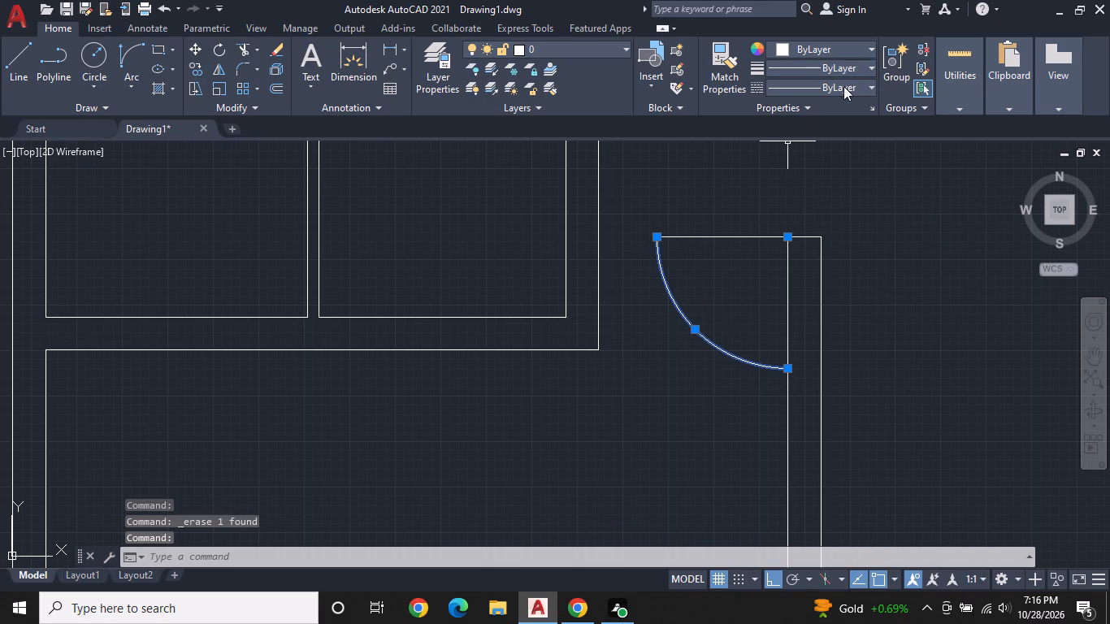
click(843, 86)
click(816, 147)
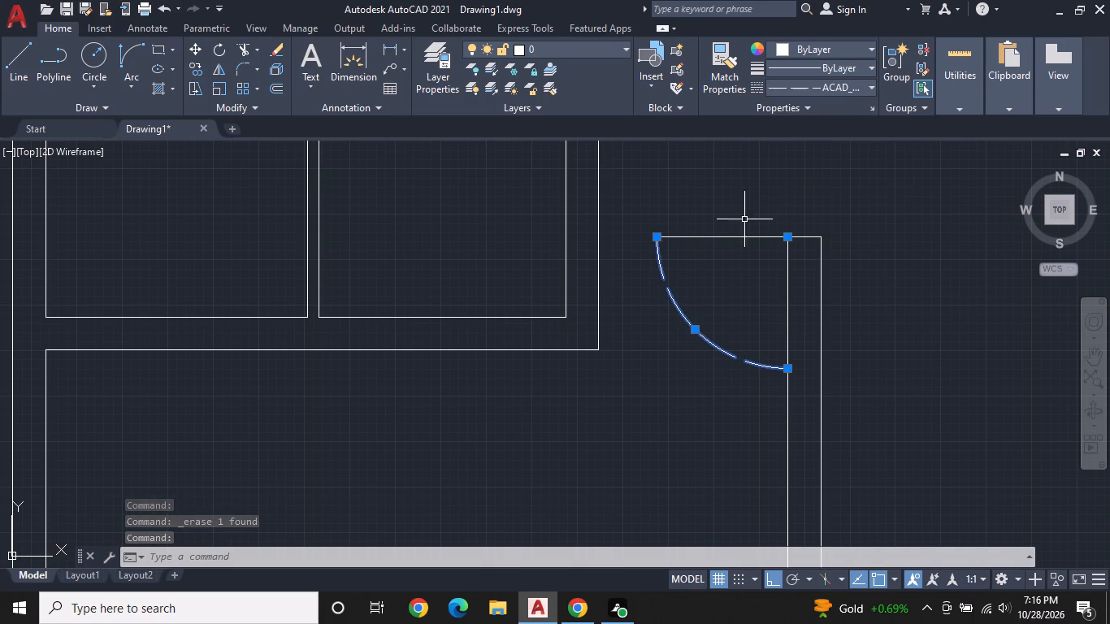
key(space)
key(ctrl+z)
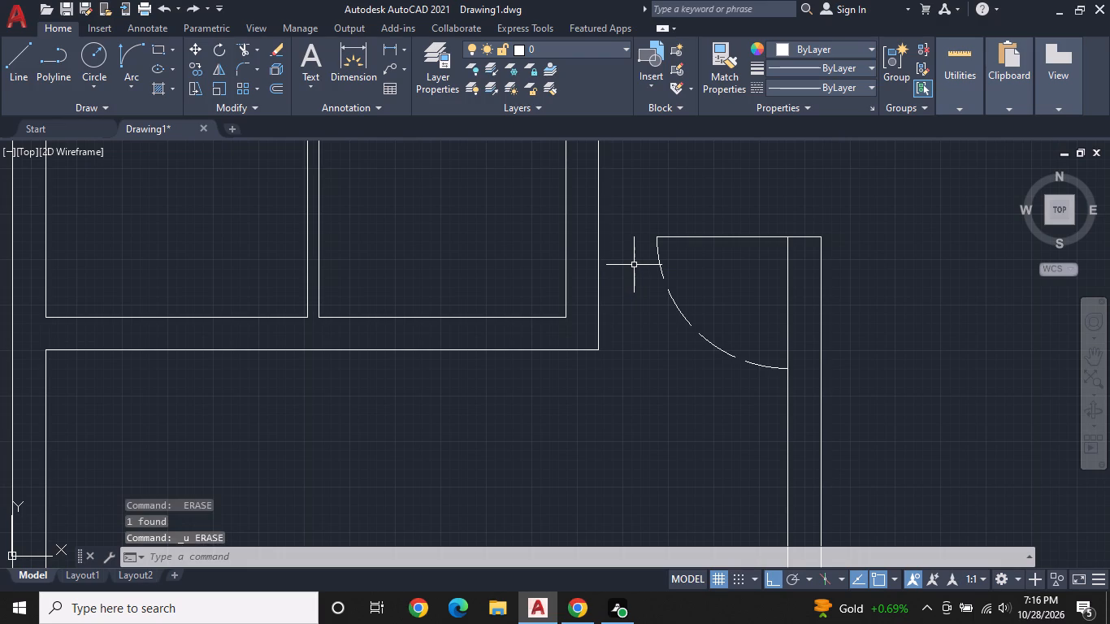
key(Escape)
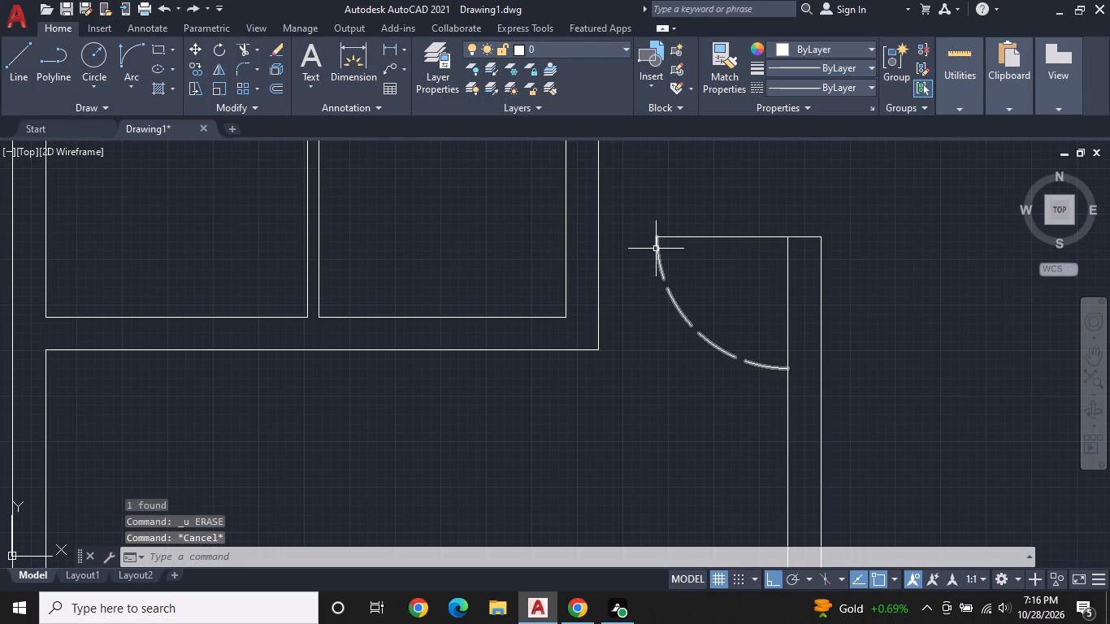
Extend the 3' opening line west to the small rooms' east wall.
text(EX)
key(space)
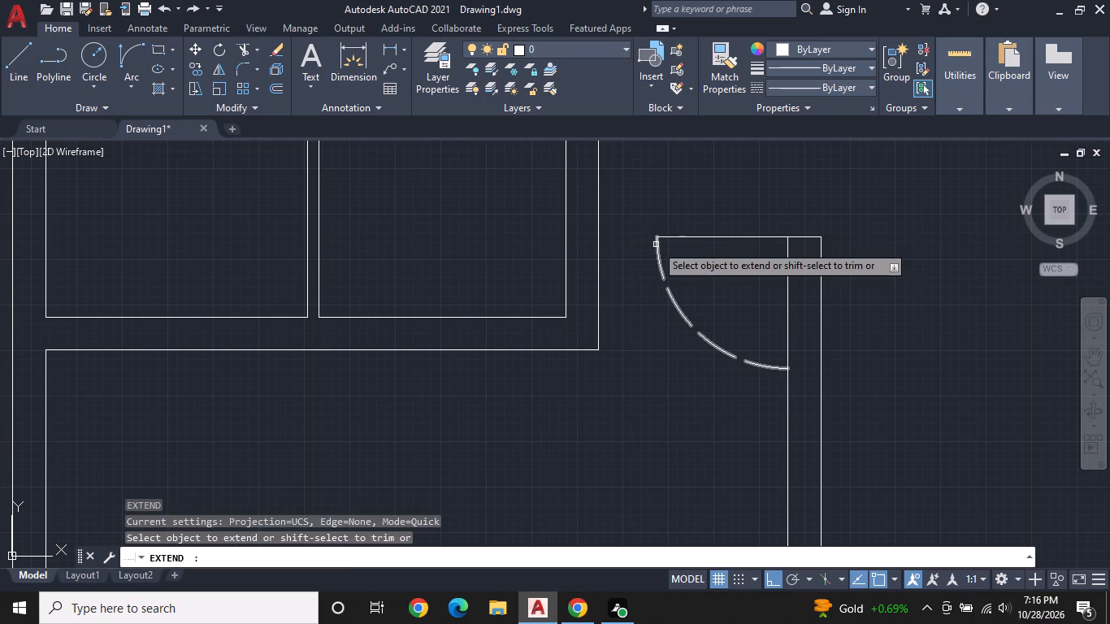
click(675, 237)
key(Escape)
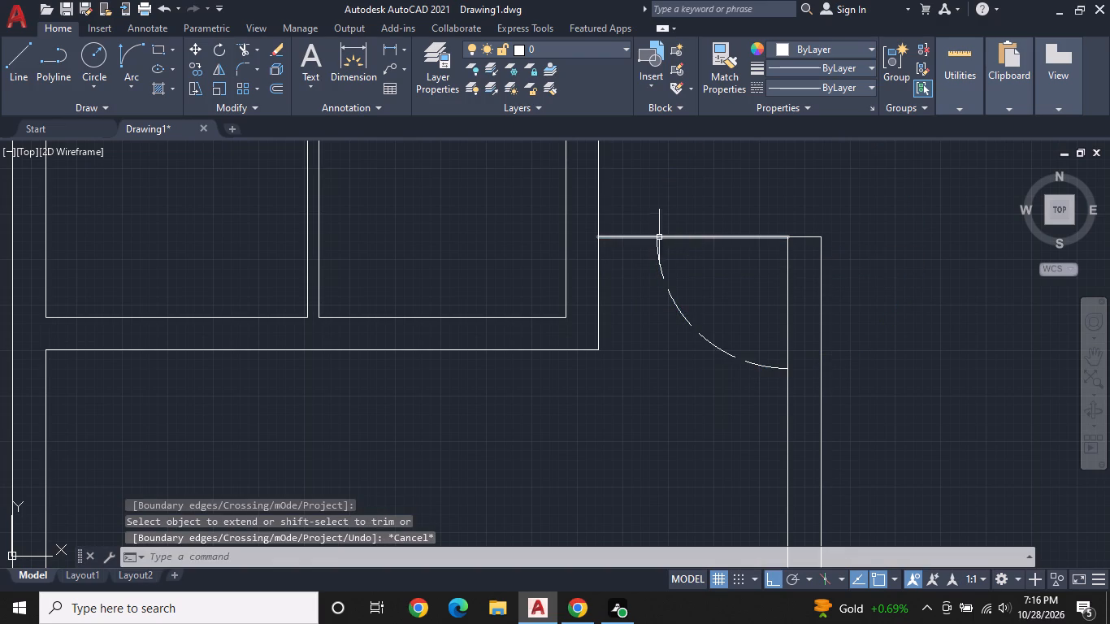
Draw a line 9" south down the small rooms' east wall from the opening line's end, continuing about 2'-2" east past the arc.
middle_drag(639, 263, 644, 249)
key(Escape)
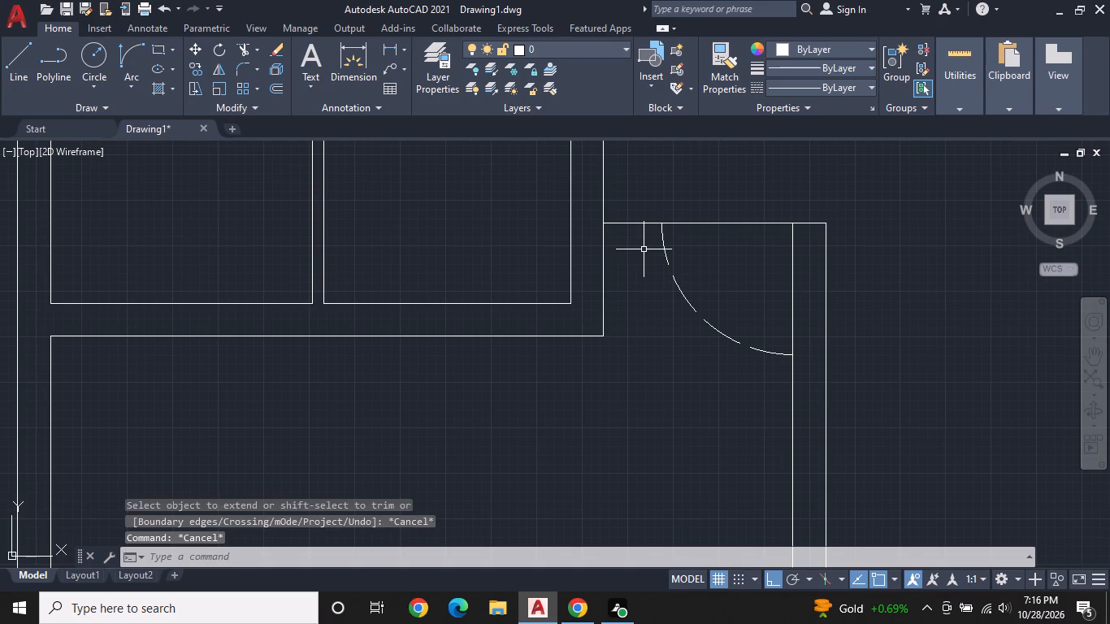
key(l)
key(space)
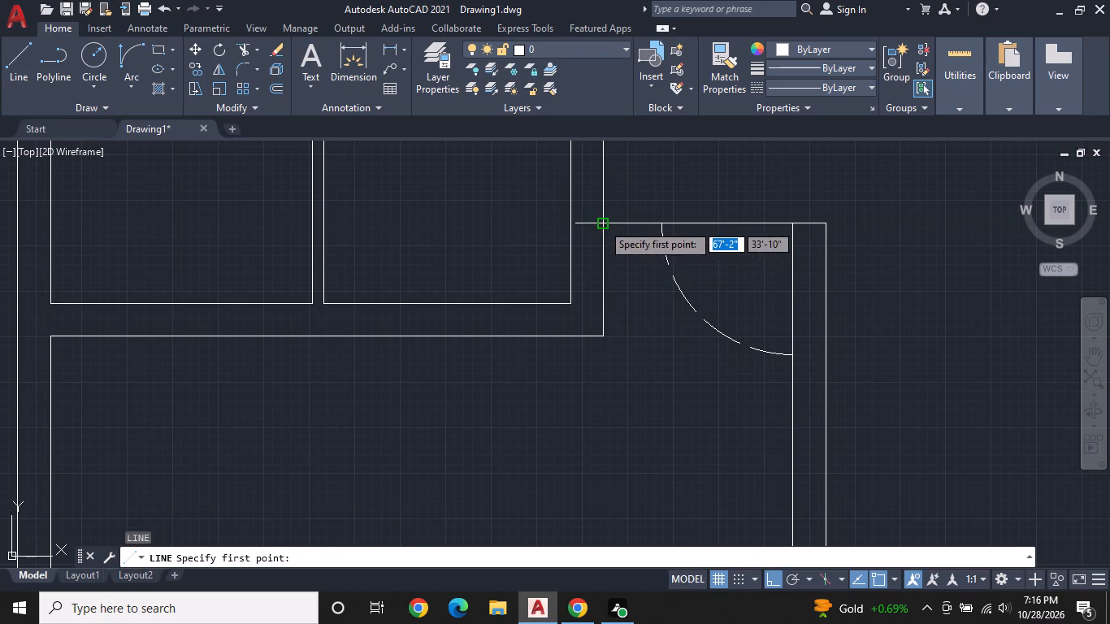
click(602, 223)
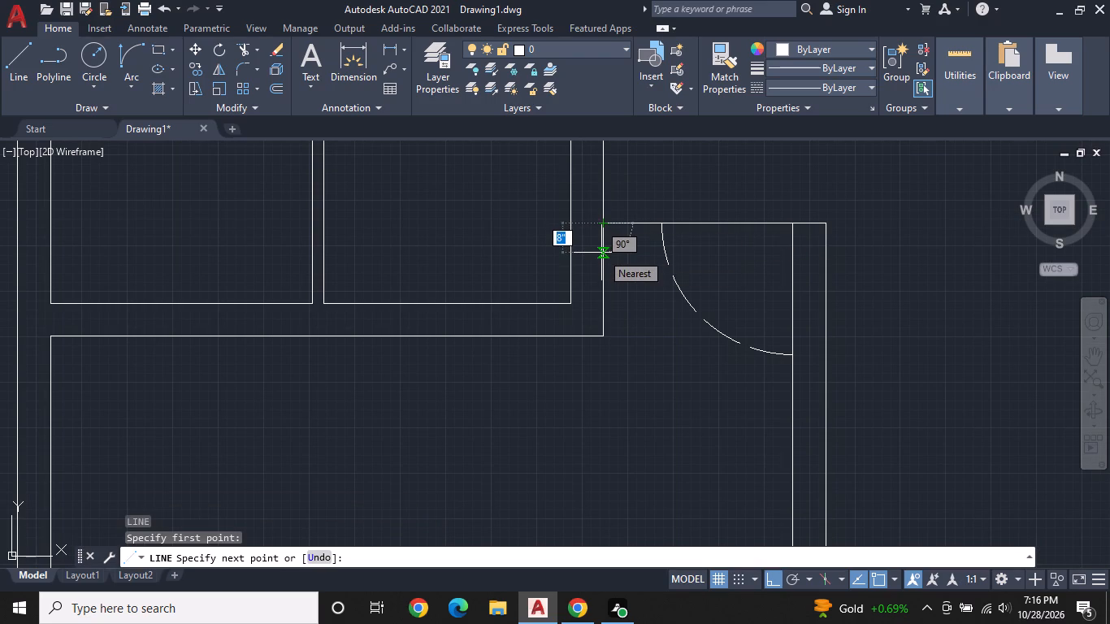
text(9")
key(Return)
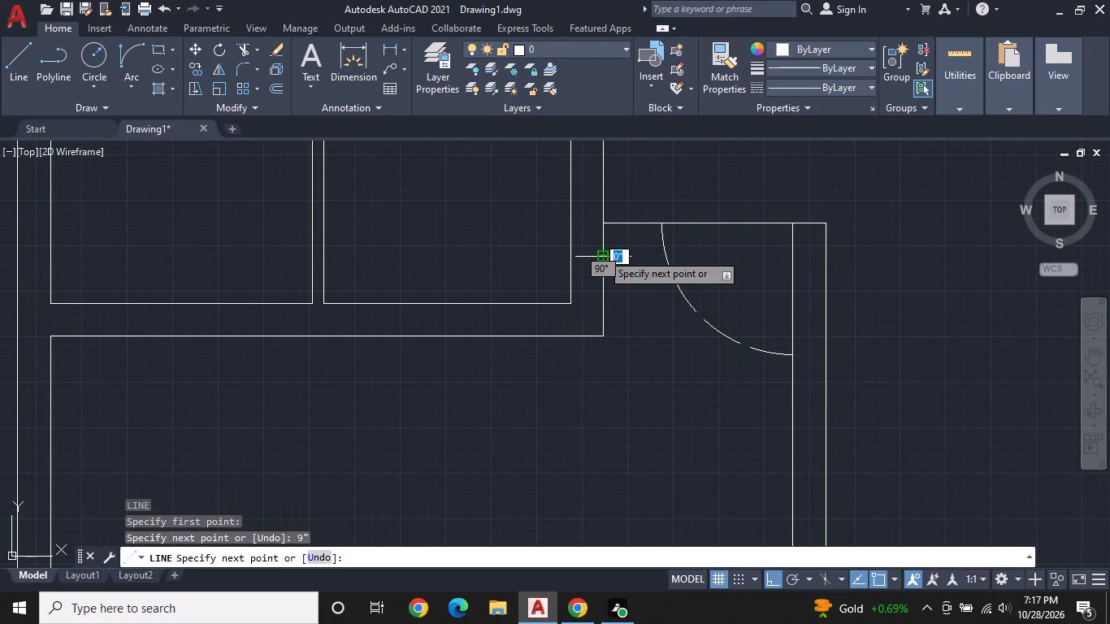
click(699, 269)
key(Escape)
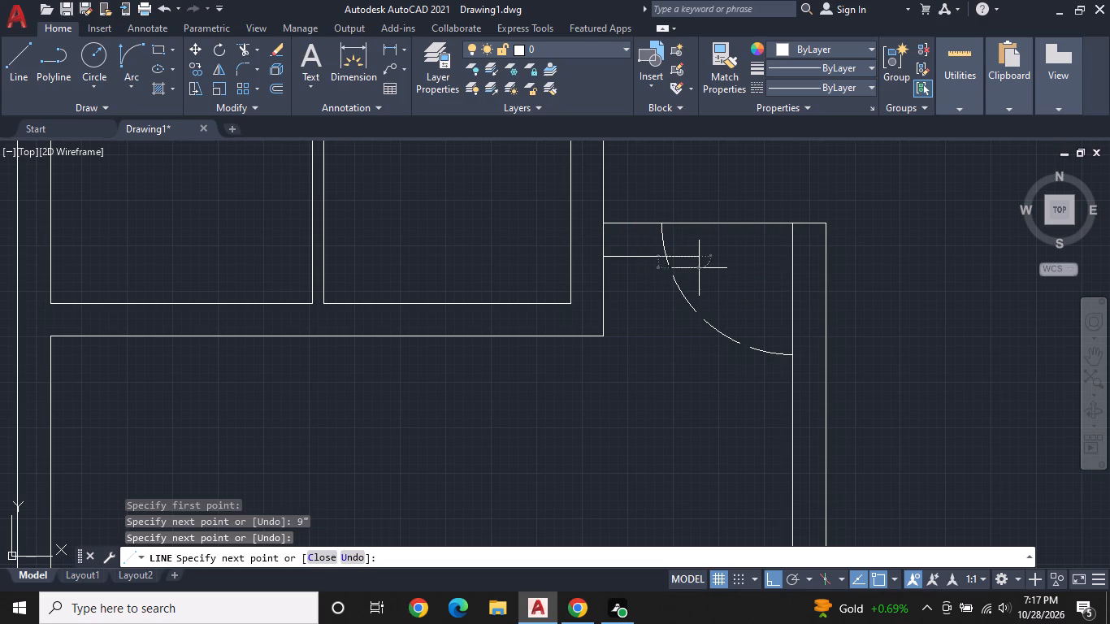
Trim the new wall-face line where it runs east beyond the door-swing arc.
text(TR)
key(space)
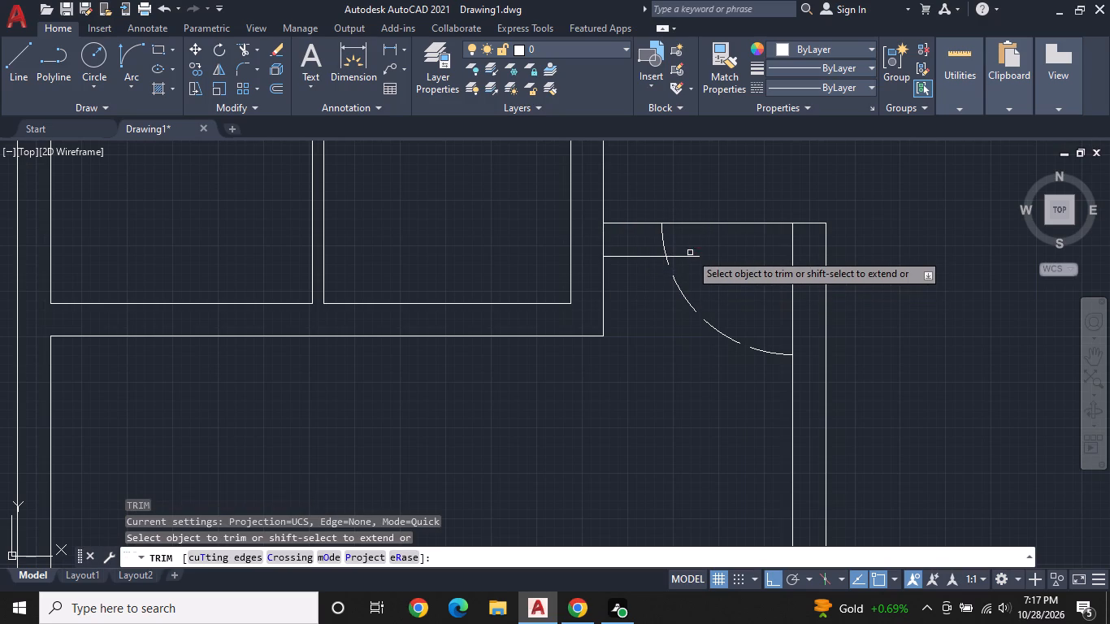
click(690, 258)
key(Escape)
Trim the line across the door opening between the swing arc and the central wall.
scroll(690, 259, down, 1)
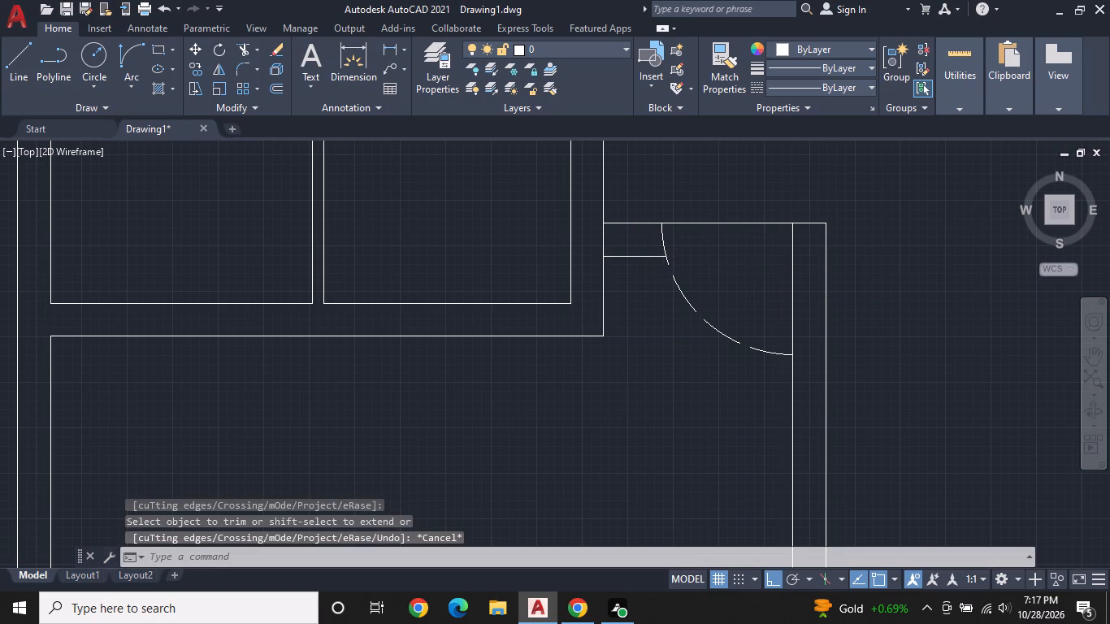
middle_drag(705, 206, 707, 245)
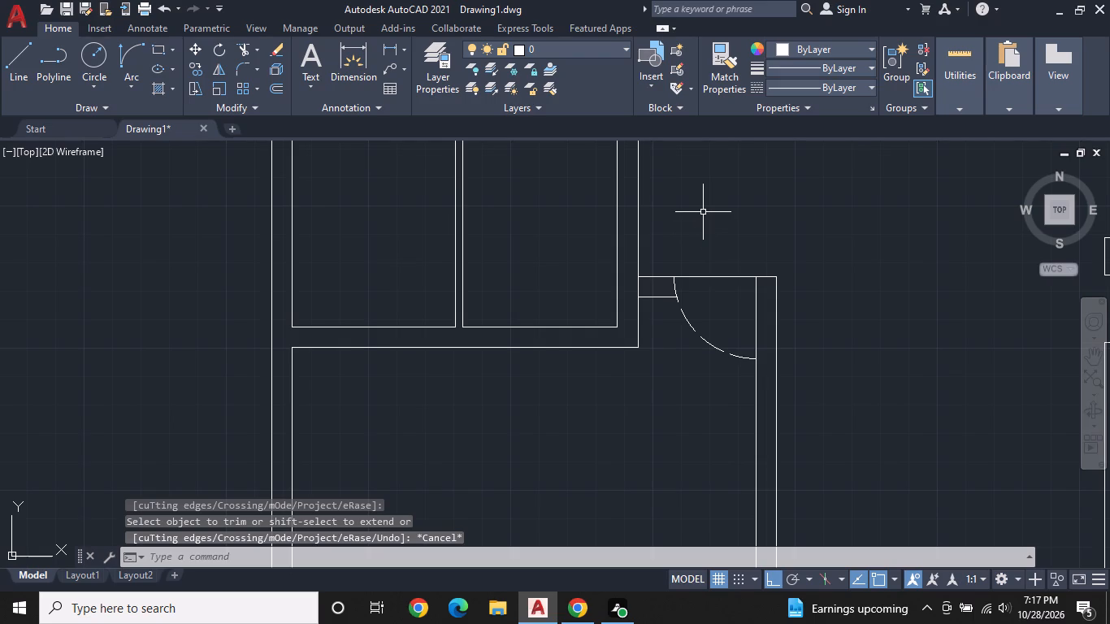
key(Escape)
text(TR)
key(space)
click(722, 279)
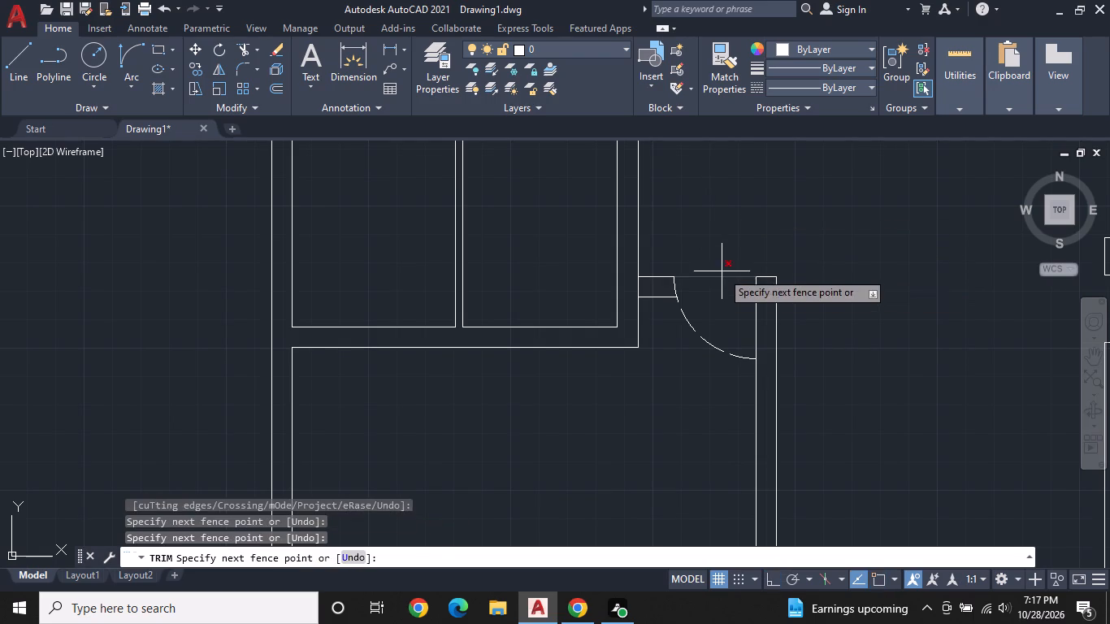
click(722, 264)
key(Escape)
Offset the 3' door-leaf line on the central wall's west face 1" to the west.
scroll(748, 219, down, 2)
middle_drag(770, 204, 770, 206)
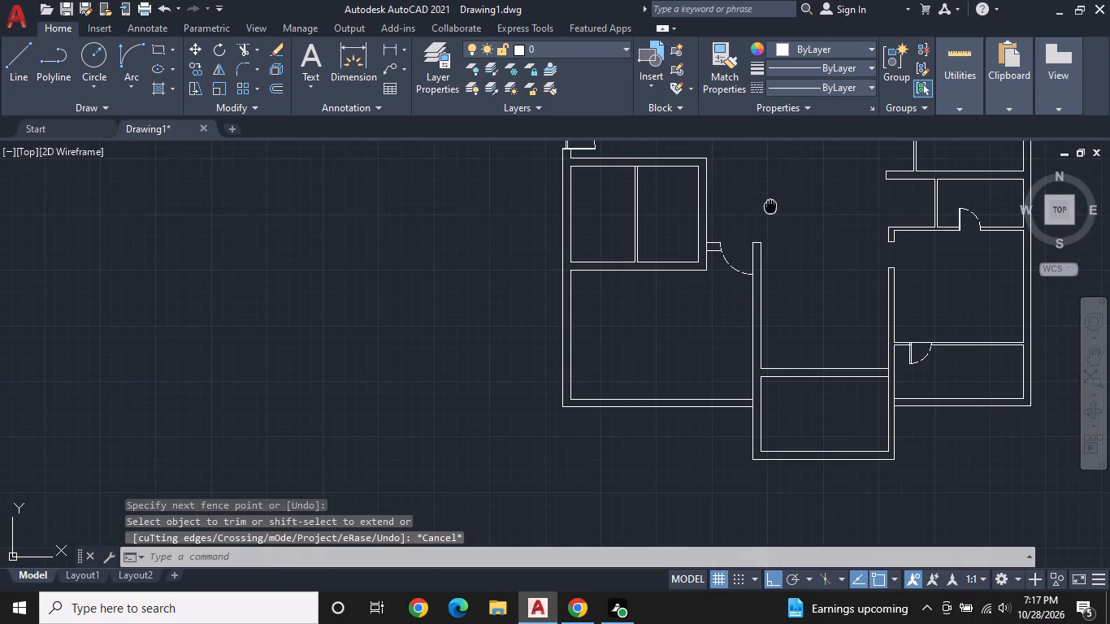
middle_drag(770, 206, 691, 244)
scroll(688, 318, up, 3)
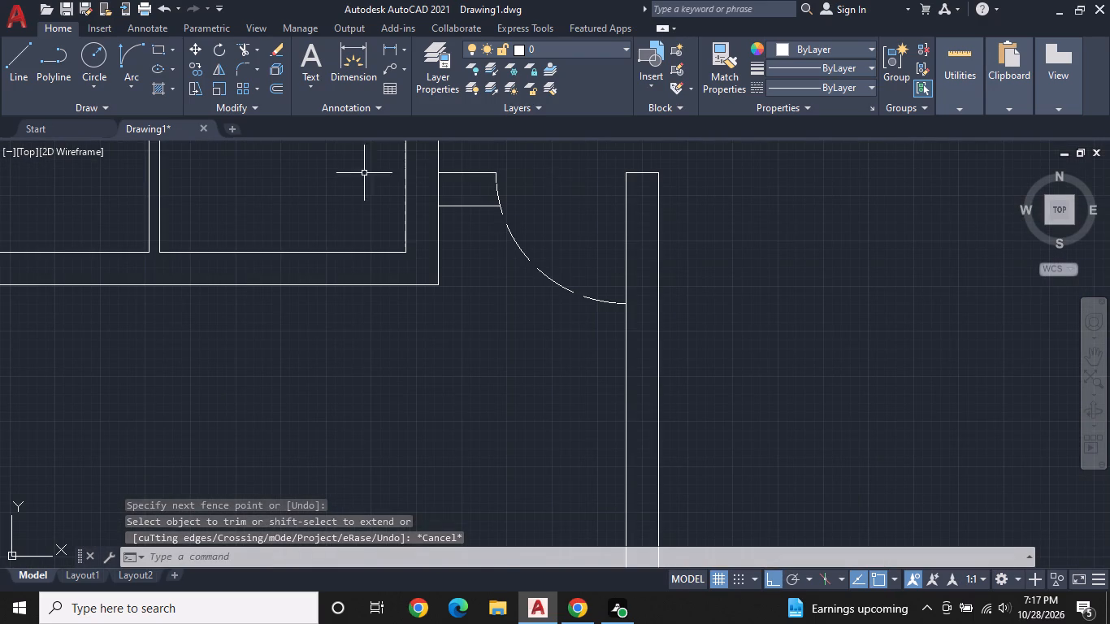
click(275, 83)
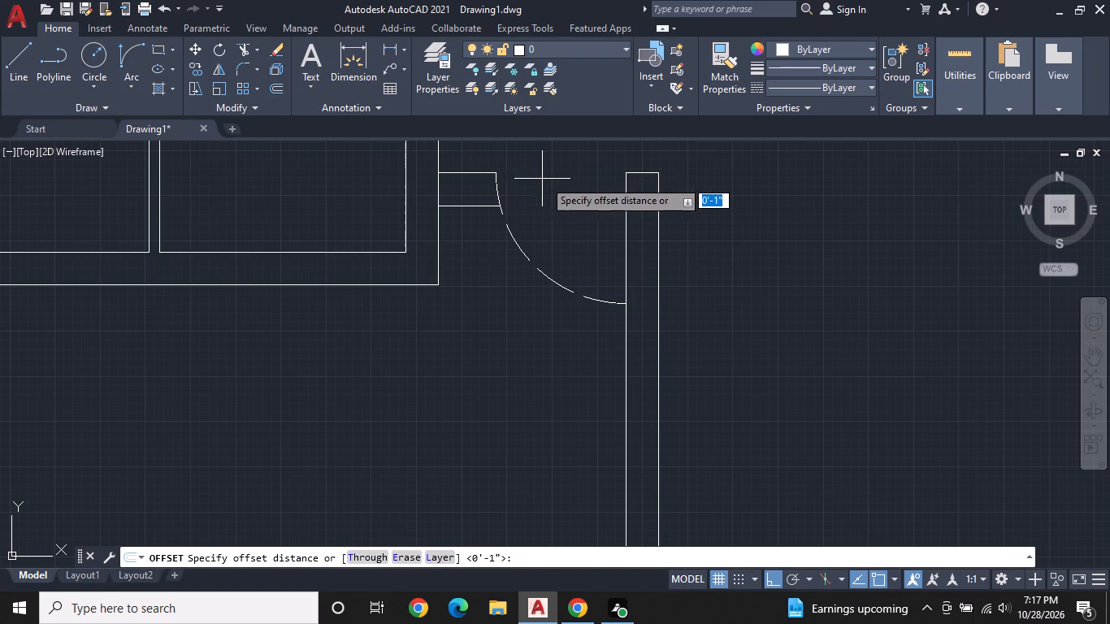
key(space)
click(625, 213)
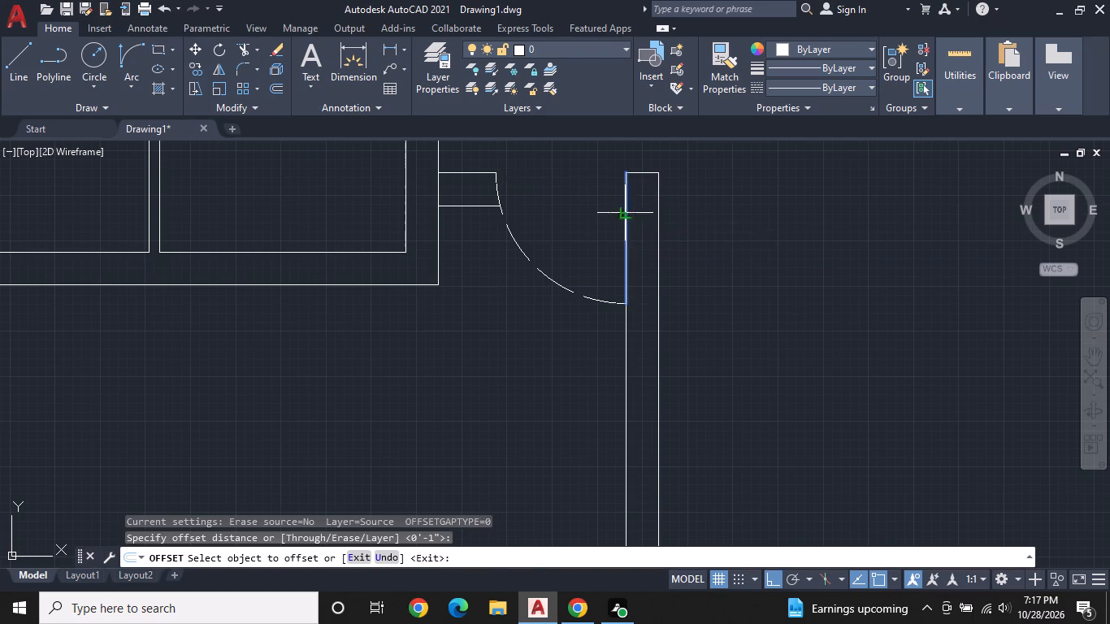
click(590, 213)
key(Escape)
Extend the central wall's north end line west to the offset door-leaf line.
text(EX)
key(space)
click(638, 175)
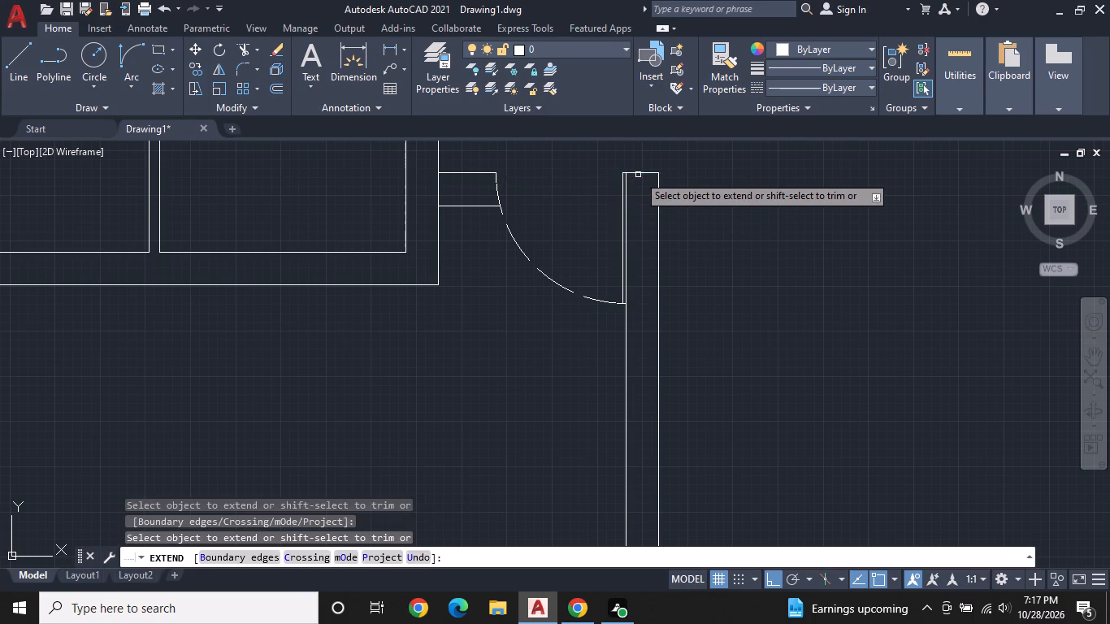
key(Escape)
Draw a short jamb line across the wall south of the eastern small room, just east of the partition between the small rooms.
scroll(639, 174, down, 2)
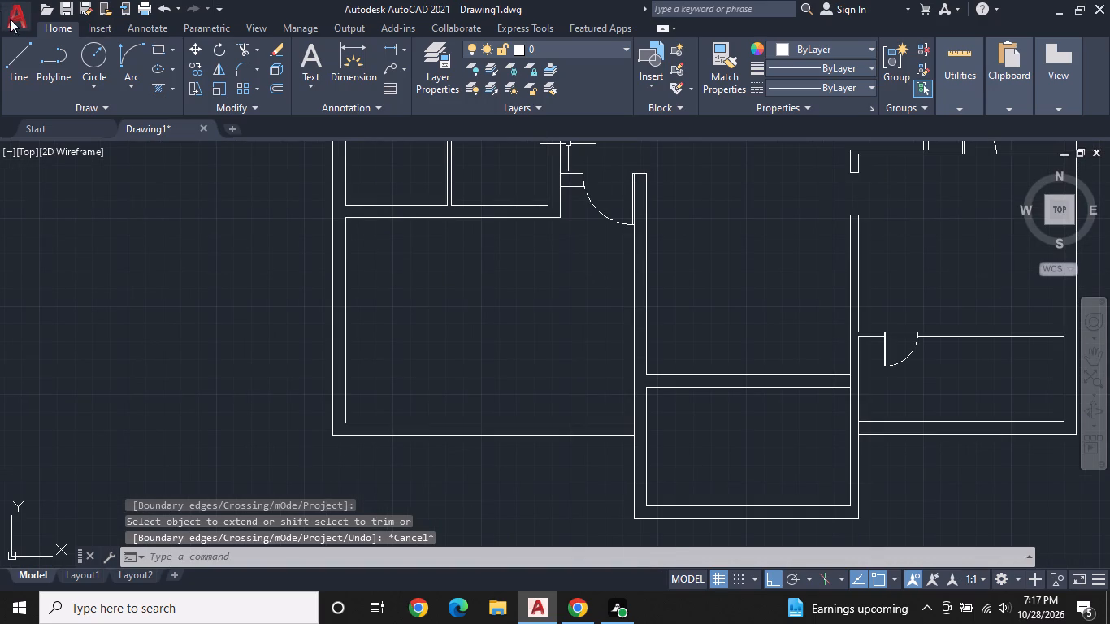
scroll(443, 195, down, 1)
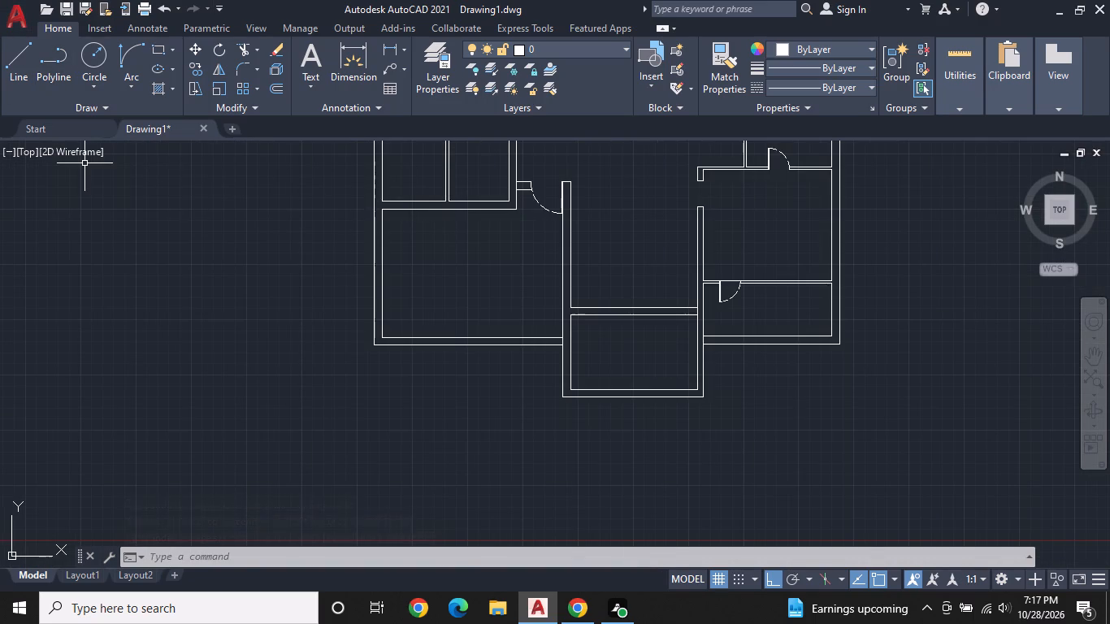
middle_drag(443, 182, 492, 235)
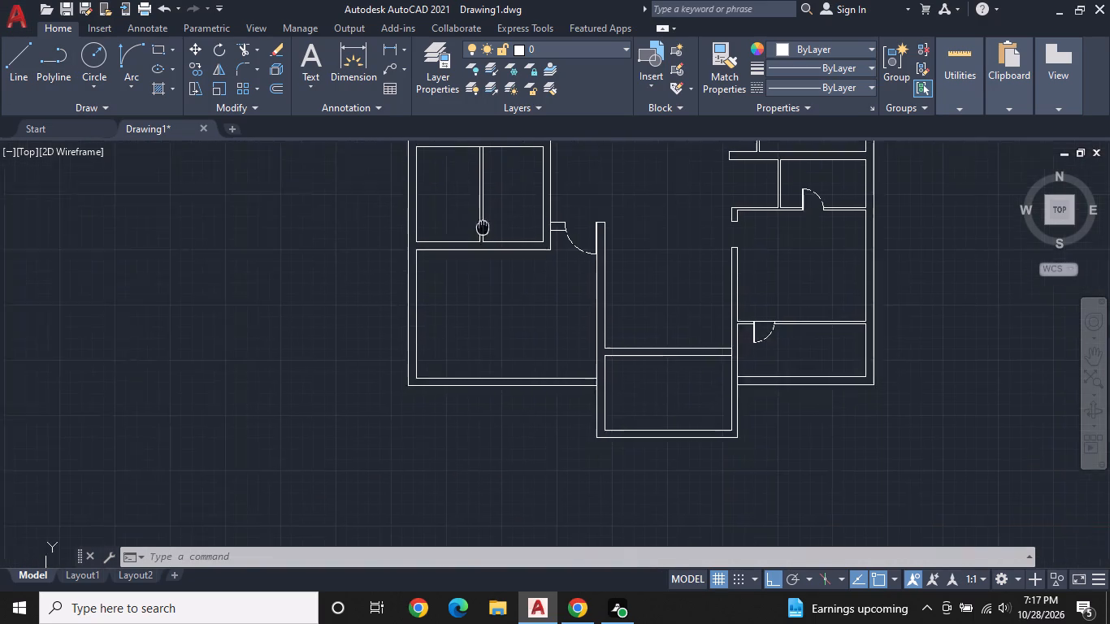
middle_drag(492, 235, 516, 247)
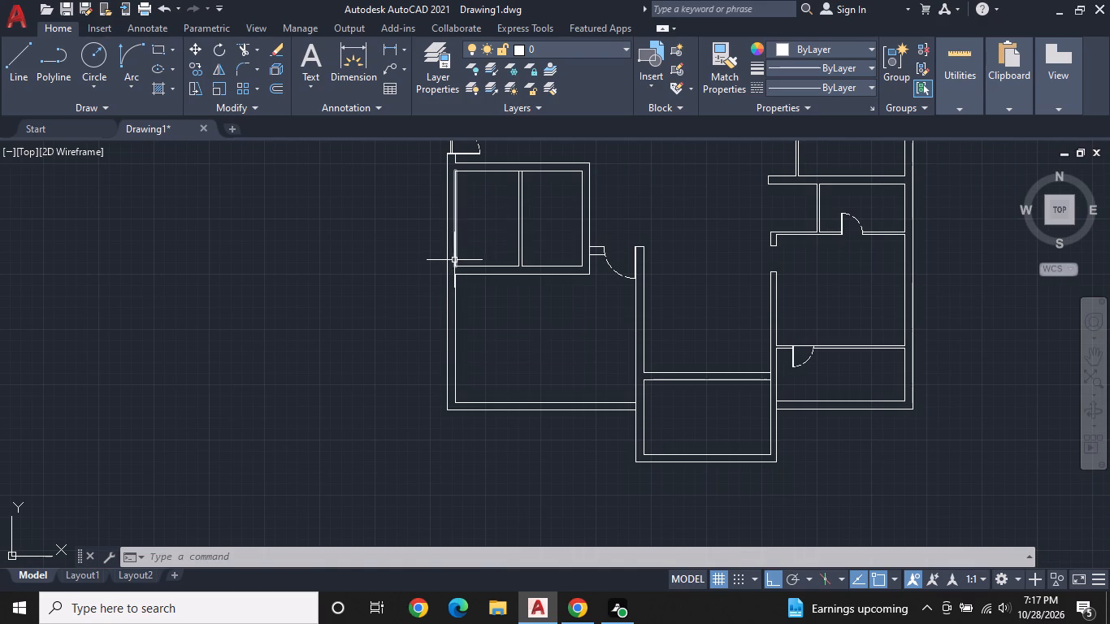
scroll(457, 250, up, 1)
middle_drag(523, 198, 558, 287)
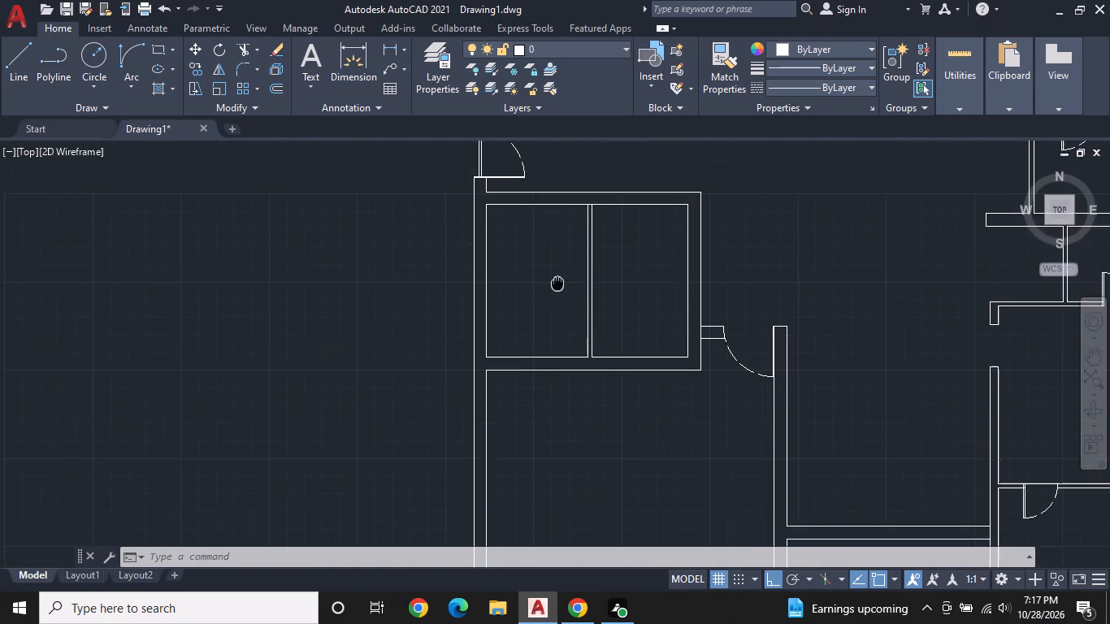
middle_drag(558, 287, 559, 298)
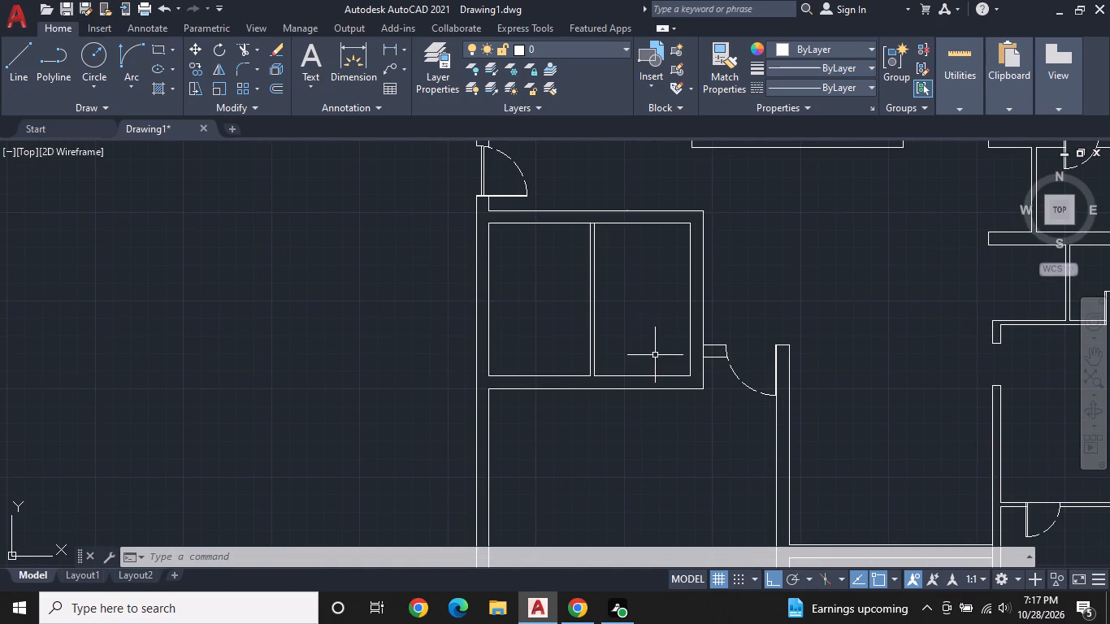
middle_drag(655, 355, 674, 272)
middle_drag(654, 355, 661, 336)
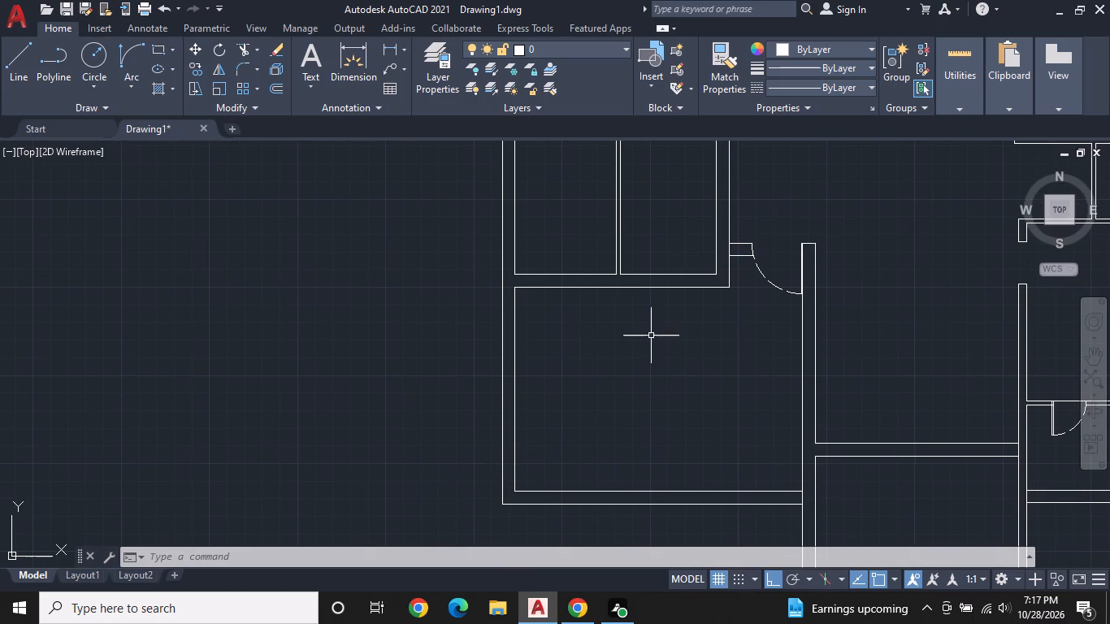
key(l)
key(space)
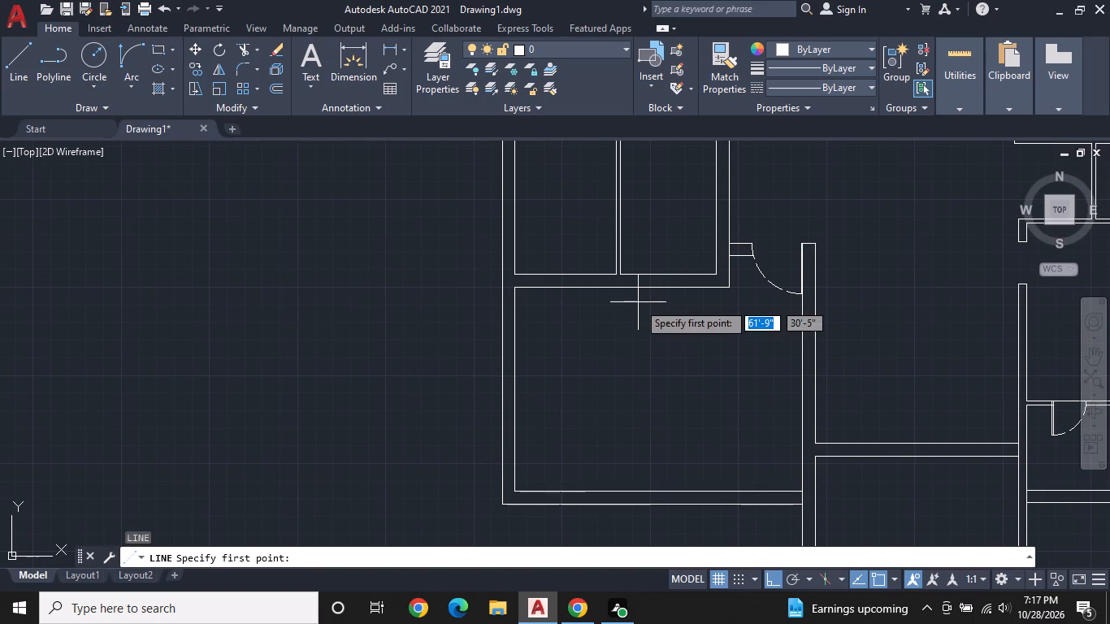
click(633, 276)
click(634, 288)
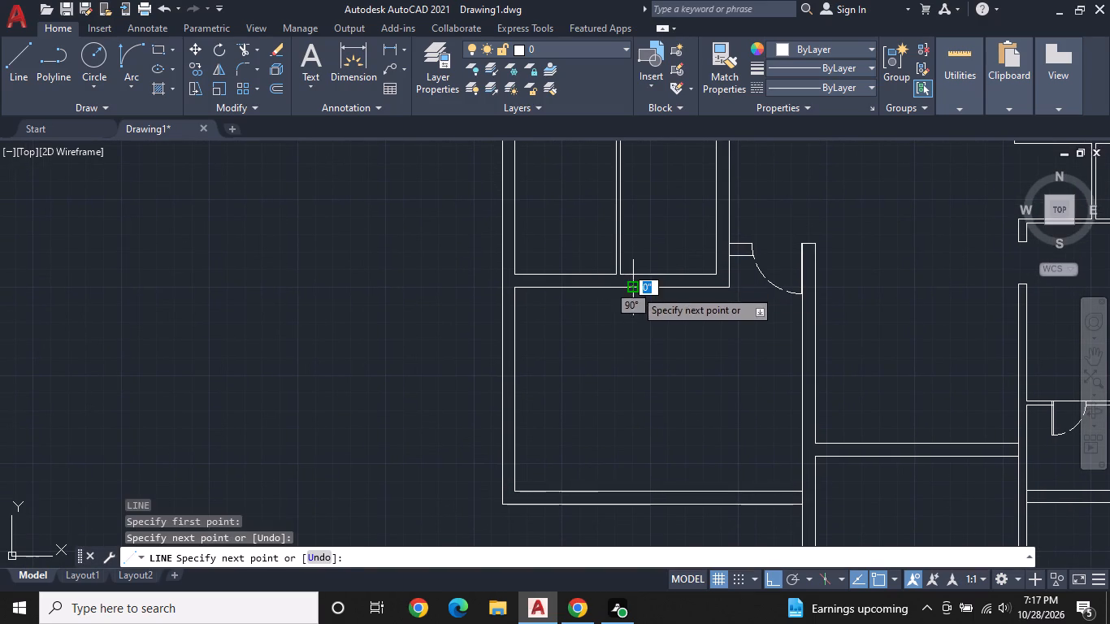
key(space)
Draw a second 9" jamb line across the wall south of the eastern small room, east of the first jamb line.
key(space)
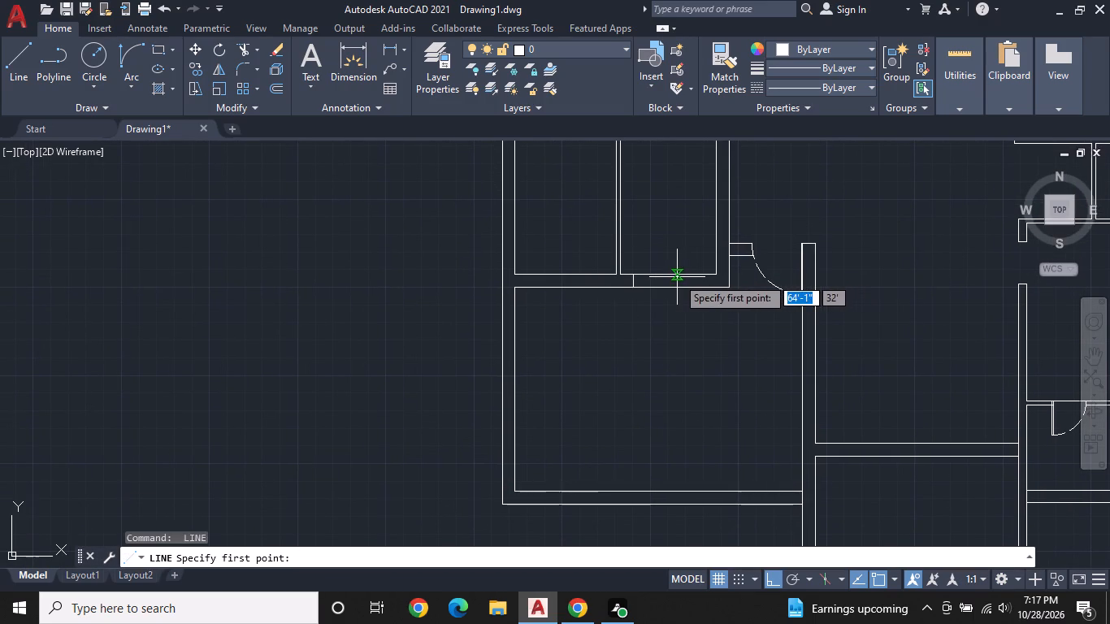
click(676, 276)
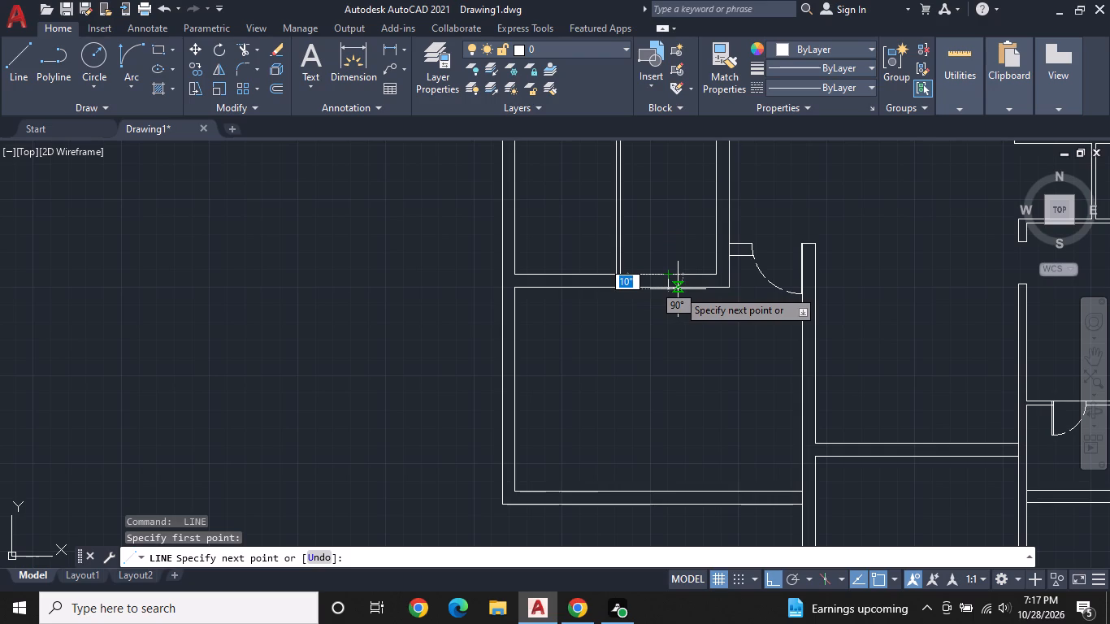
key(Escape)
scroll(678, 288, up, 2)
key(space)
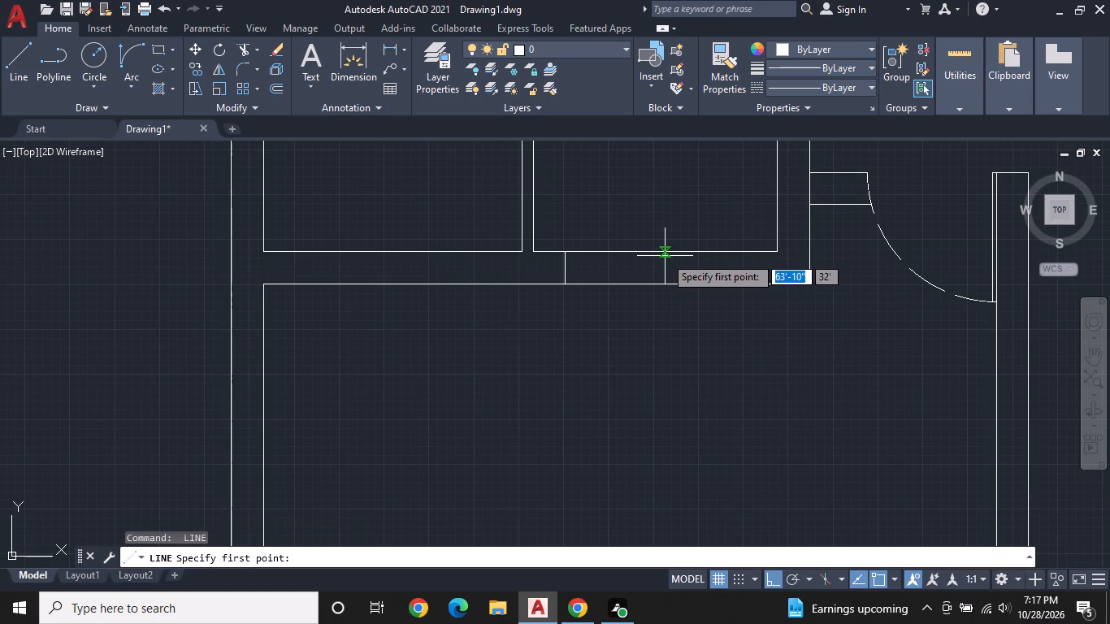
click(655, 255)
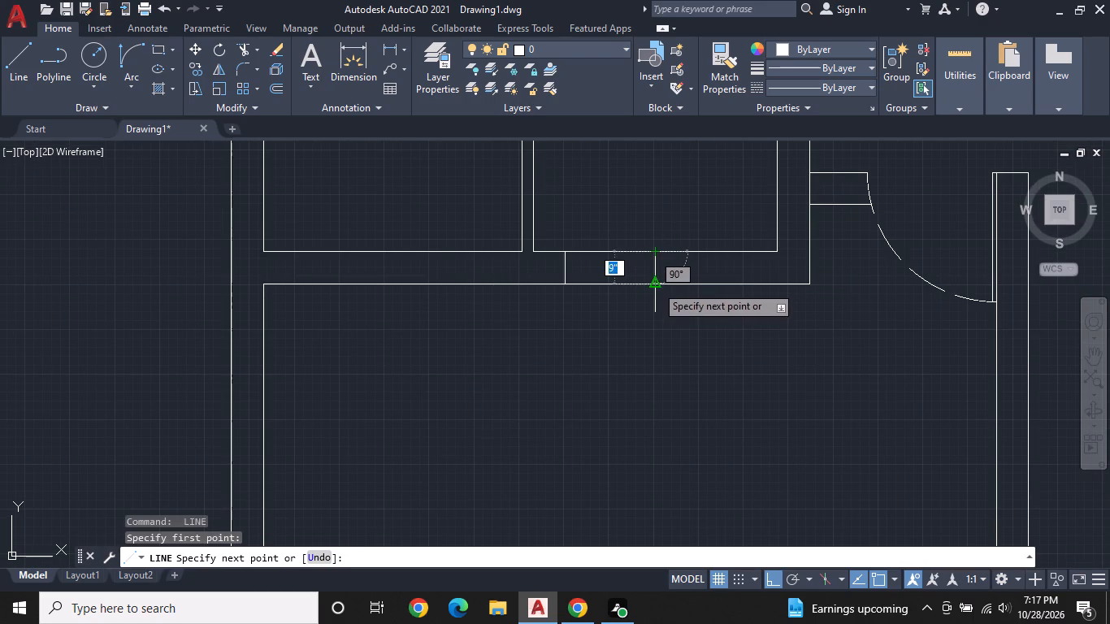
click(656, 287)
key(space)
Trim both wall faces between the two jamb lines to open the eastern small room's doorway.
text(TR)
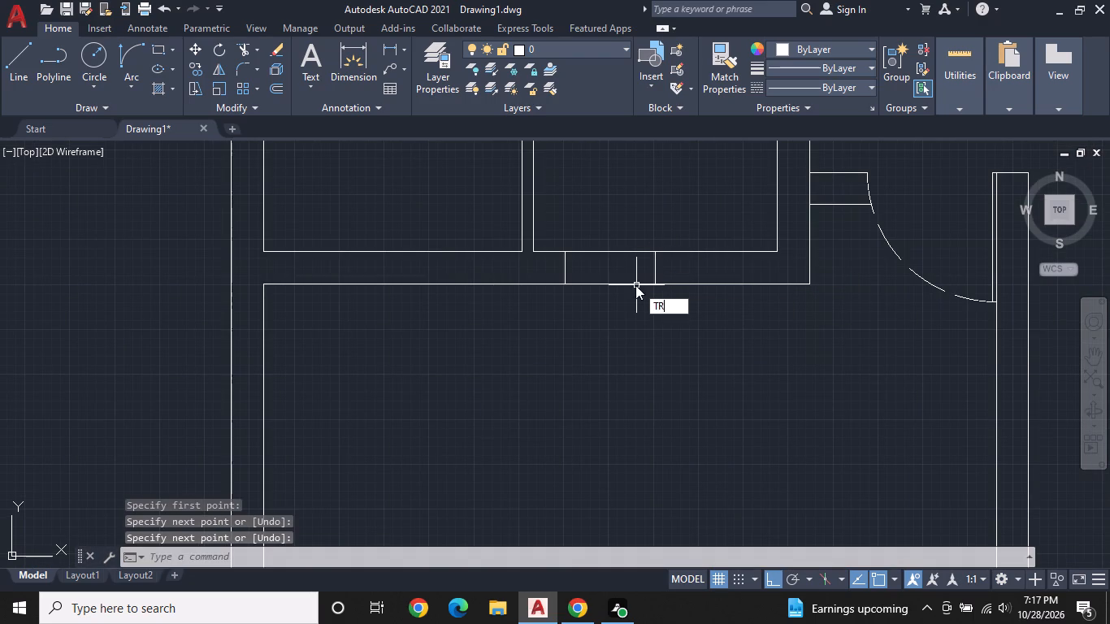
key(space)
click(632, 296)
click(626, 227)
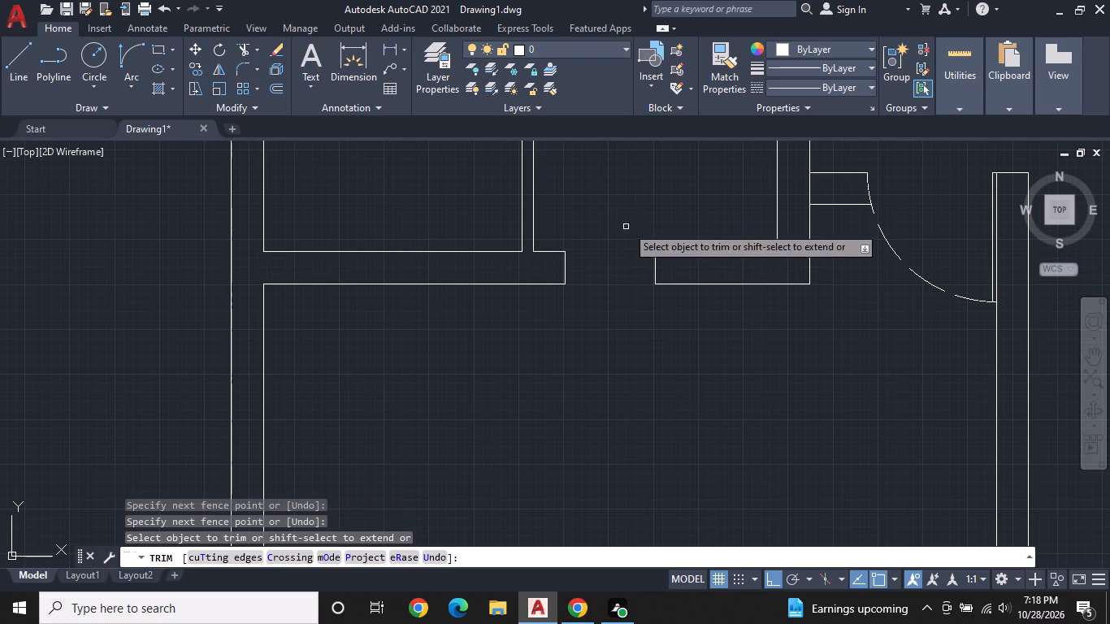
key(Escape)
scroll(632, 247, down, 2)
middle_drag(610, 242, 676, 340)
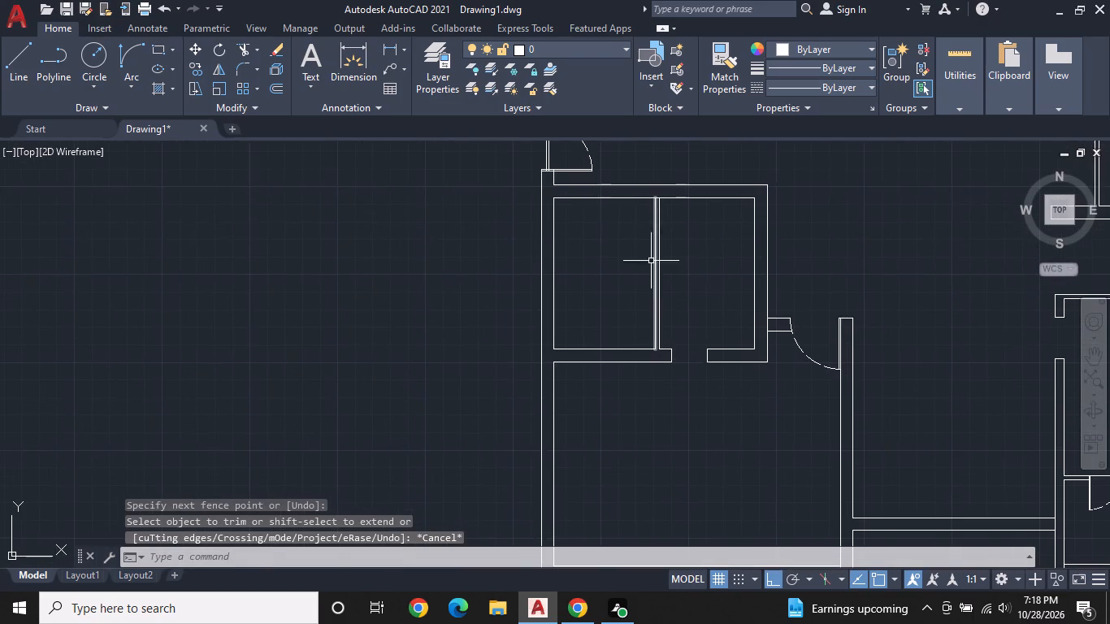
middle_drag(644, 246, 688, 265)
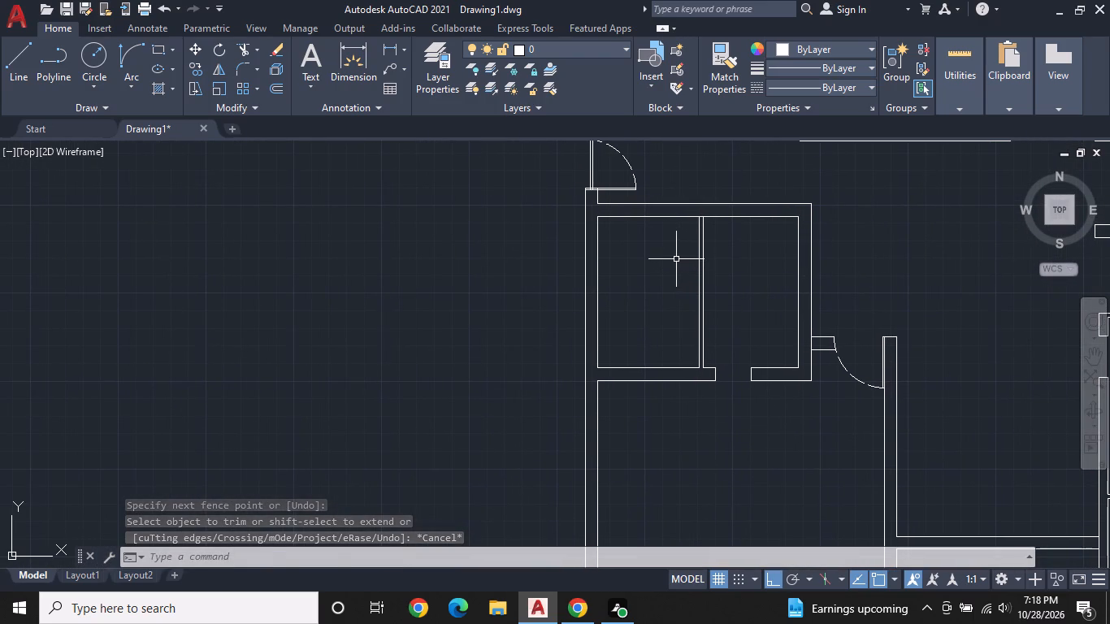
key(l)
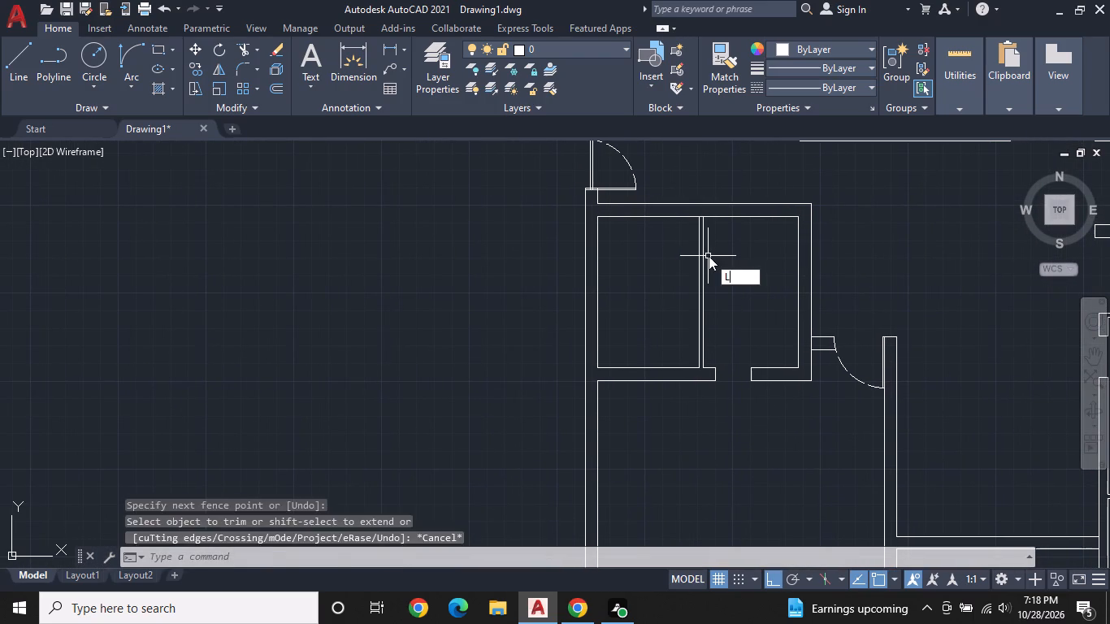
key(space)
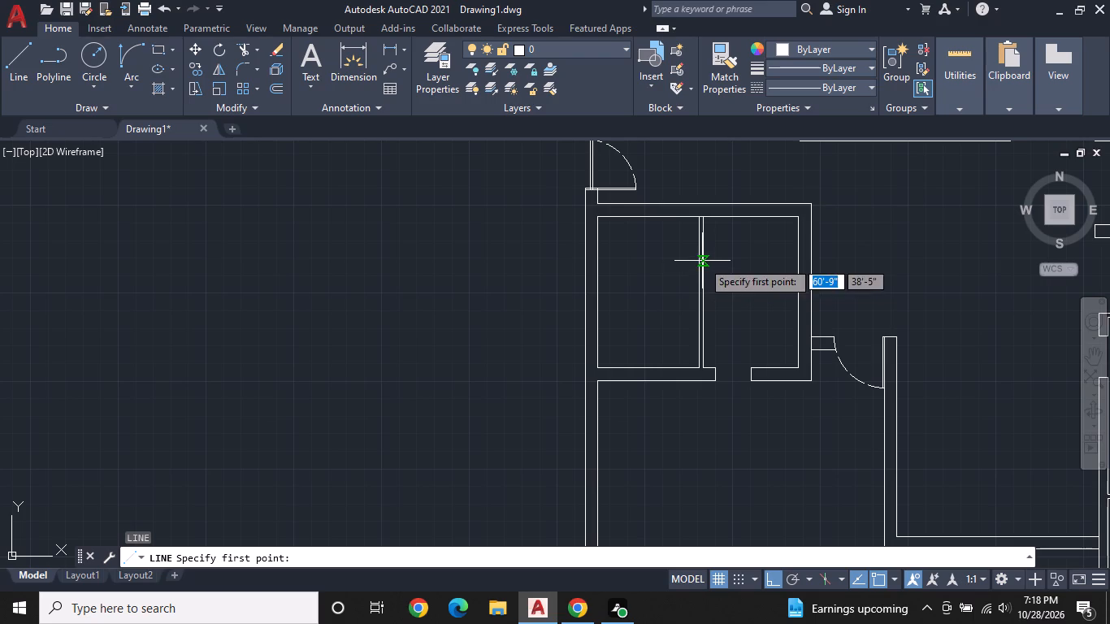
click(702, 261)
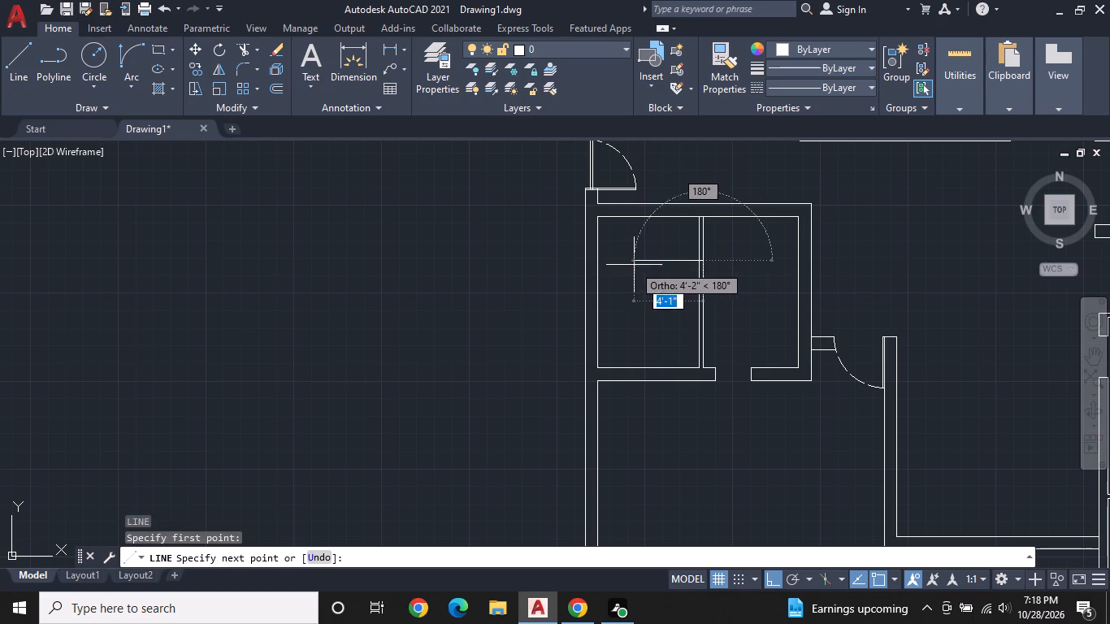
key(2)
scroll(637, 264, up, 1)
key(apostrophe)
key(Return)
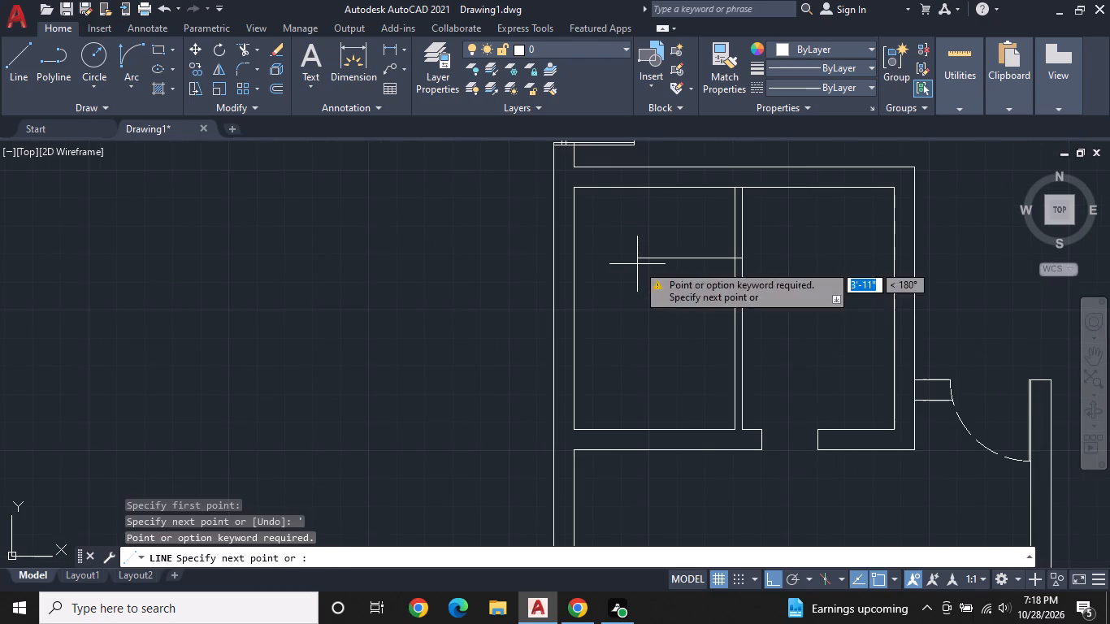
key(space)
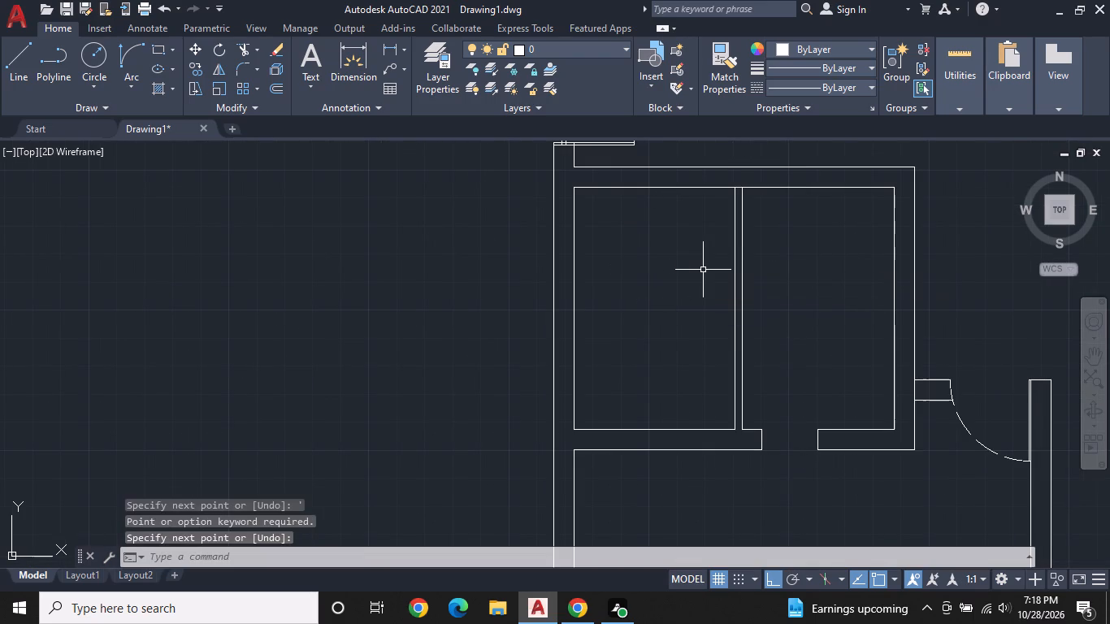
Draw a 2' door-leaf line west from the east face of the partition between the small rooms, in its northern part.
text(L)
key(space)
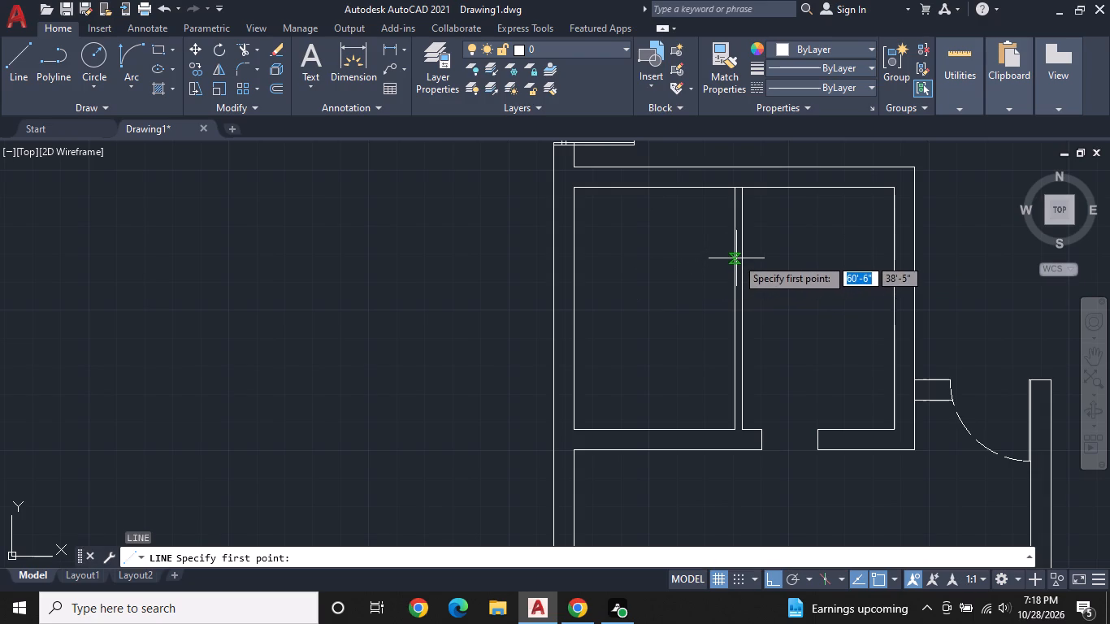
click(741, 245)
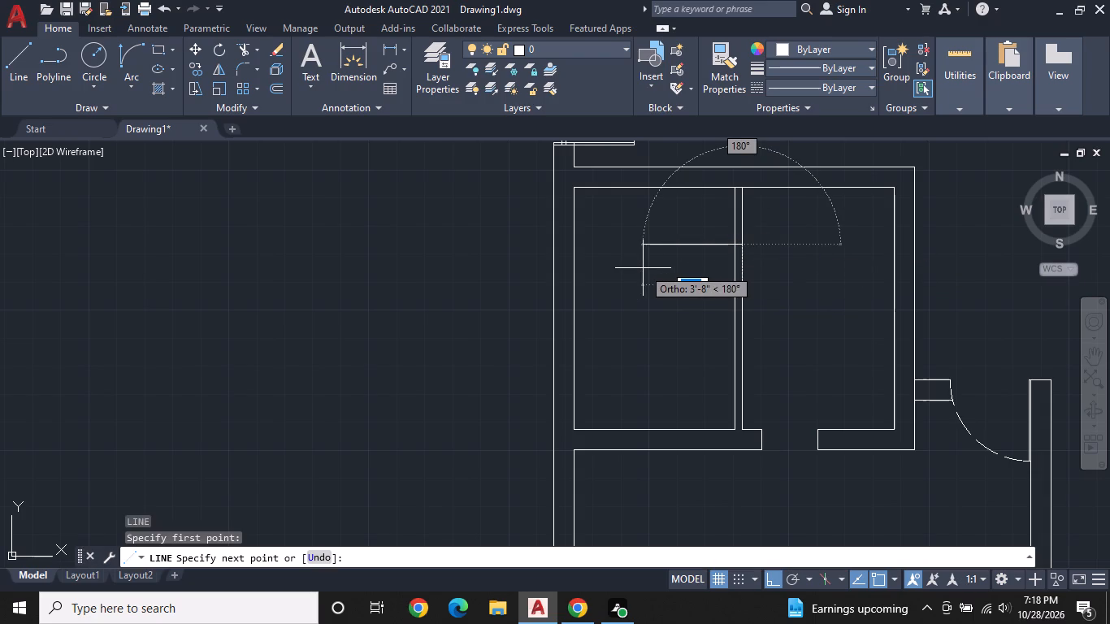
text(2')
key(Return)
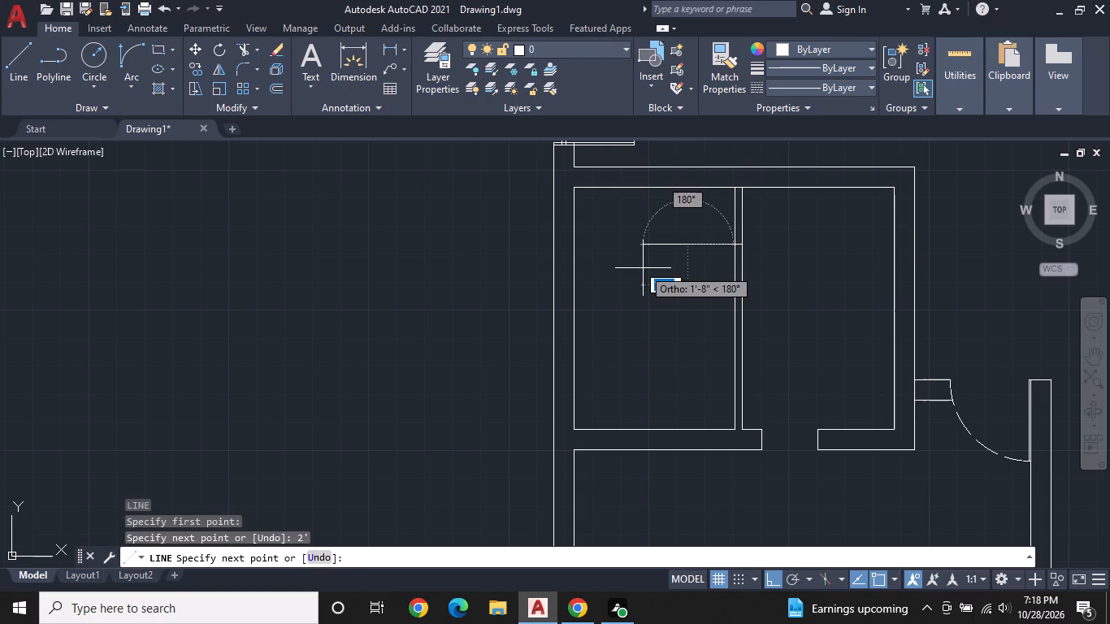
key(space)
Draw a 2' line south along the partition's east face from the door-leaf line, continuing with a short line to the east.
key(space)
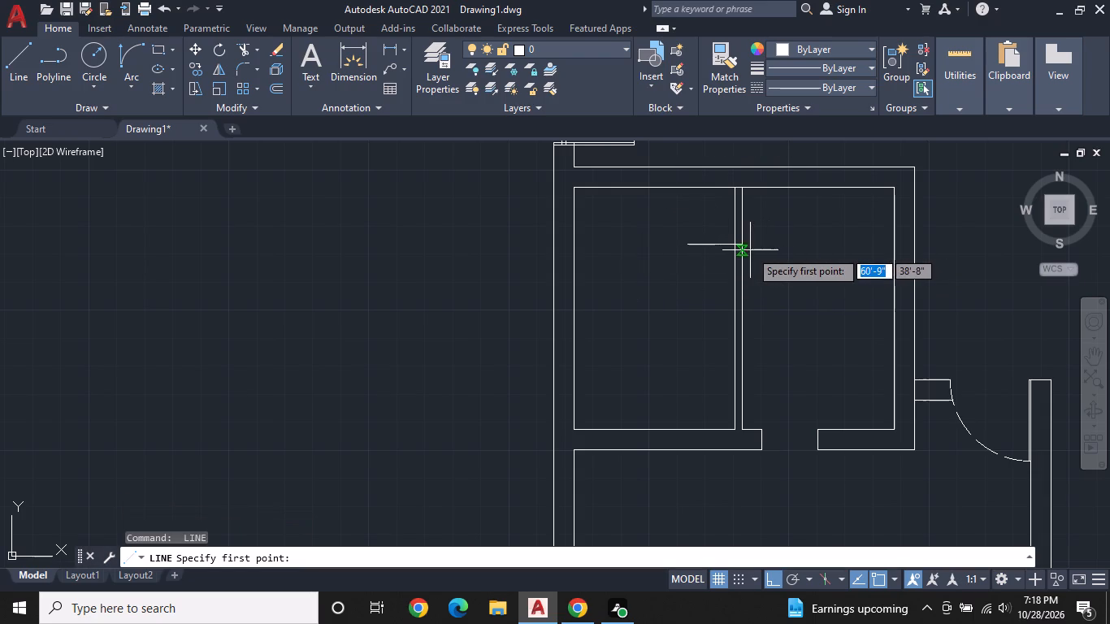
click(743, 243)
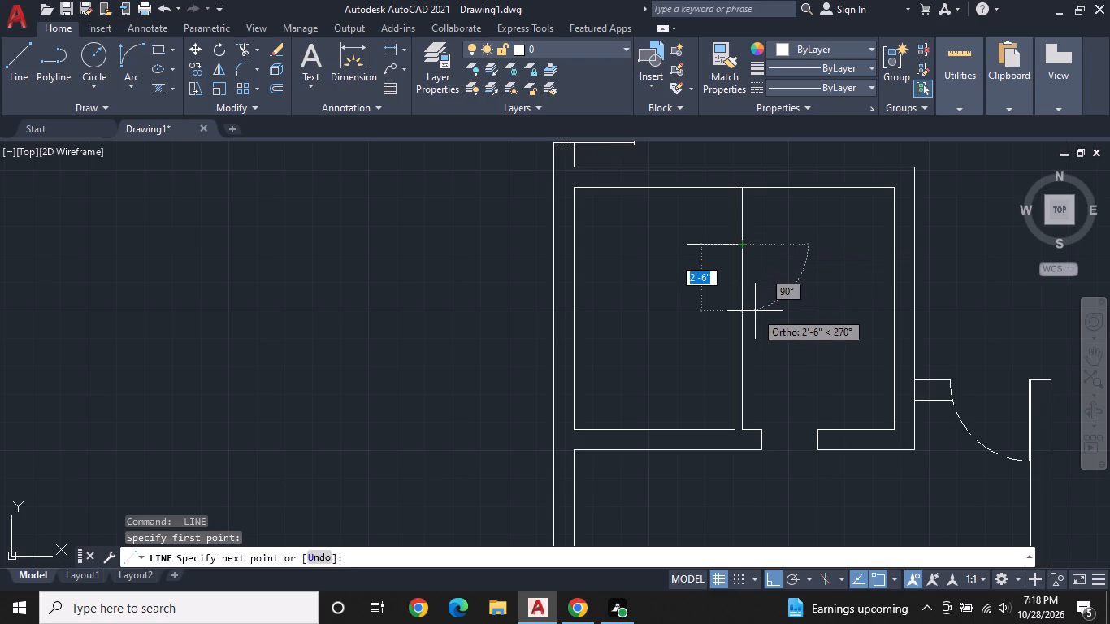
text(2')
key(Return)
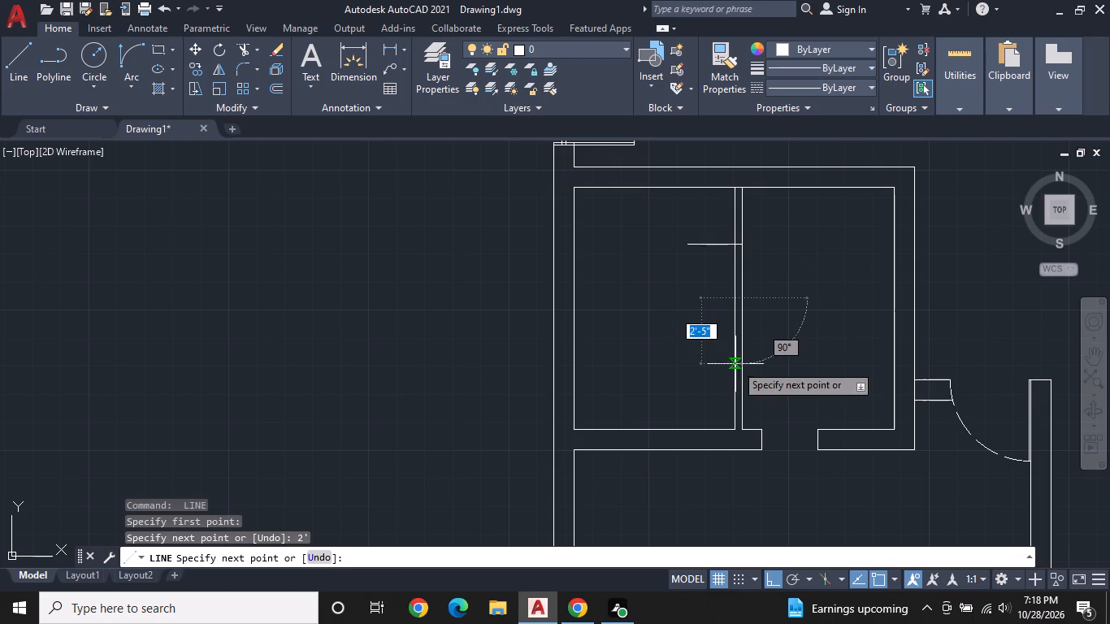
click(796, 301)
key(space)
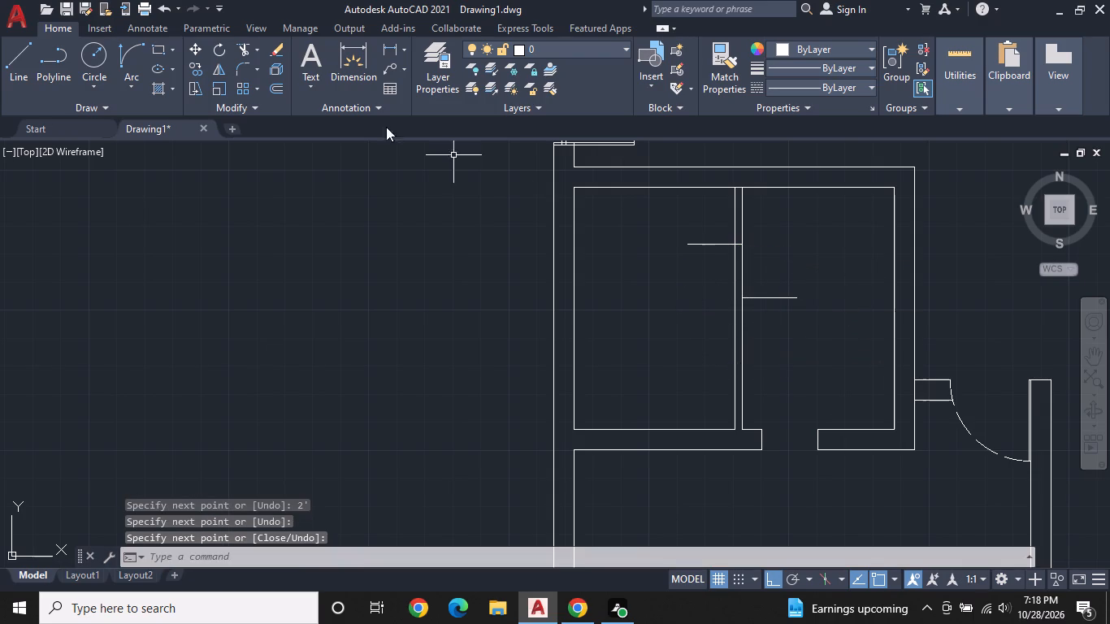
Draw a door-swing arc by start, end and direction from the leaf line's west end to the 2' line's south end, curving southwest.
click(125, 50)
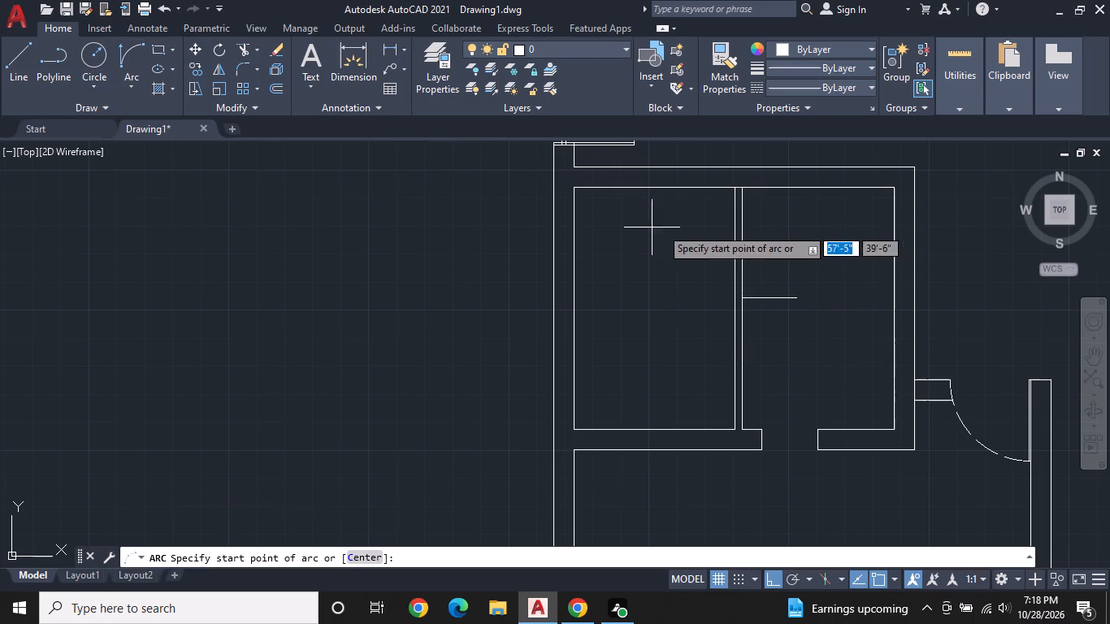
click(684, 245)
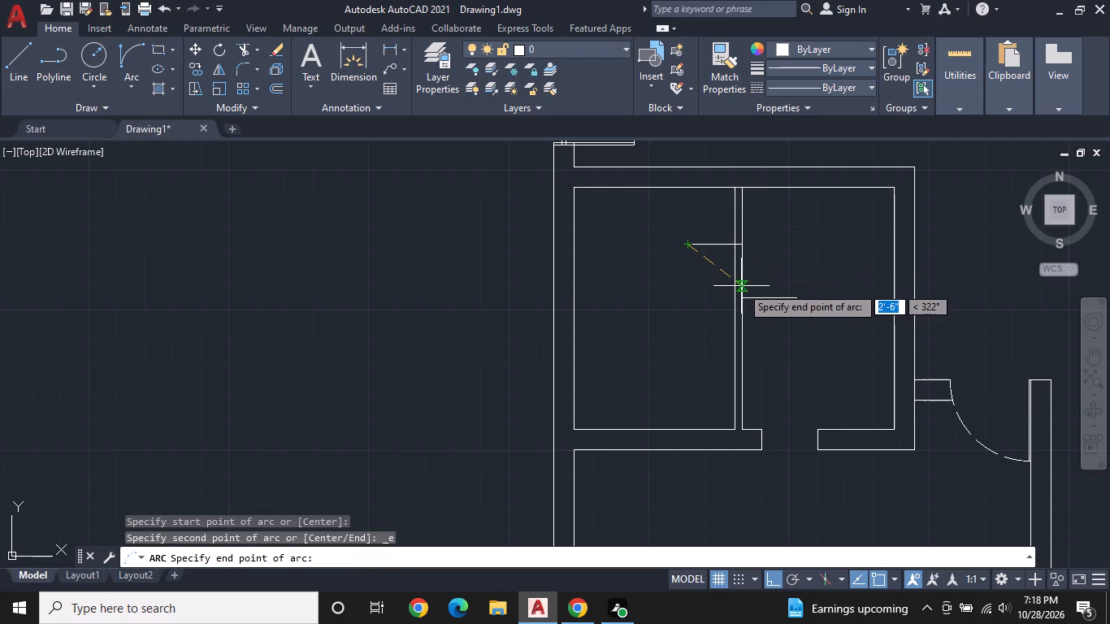
click(743, 298)
click(648, 315)
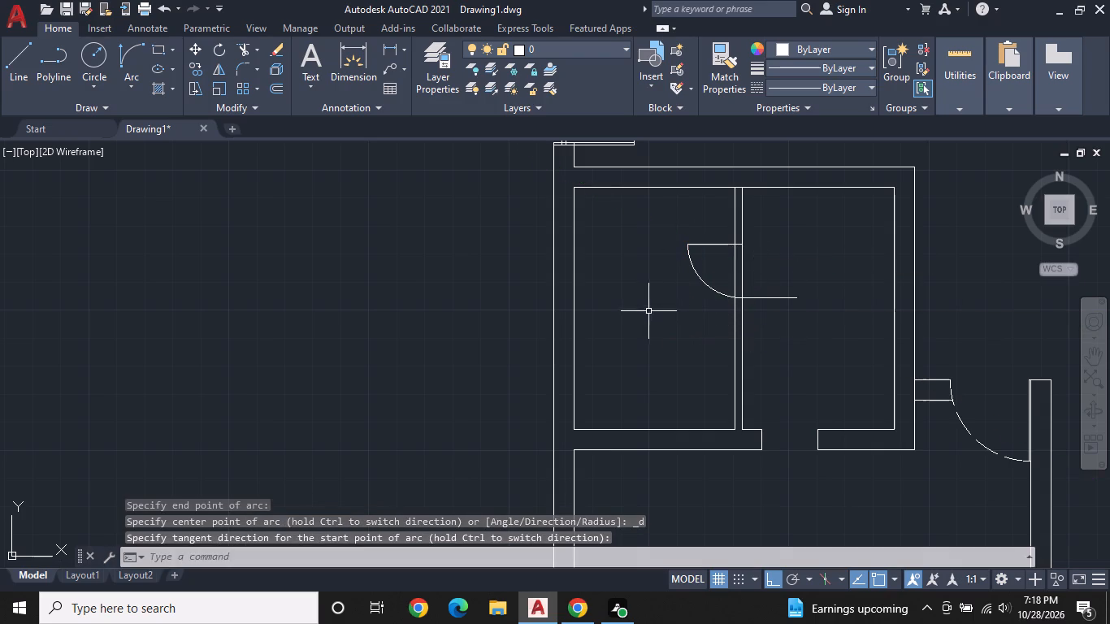
key(space)
key(space)
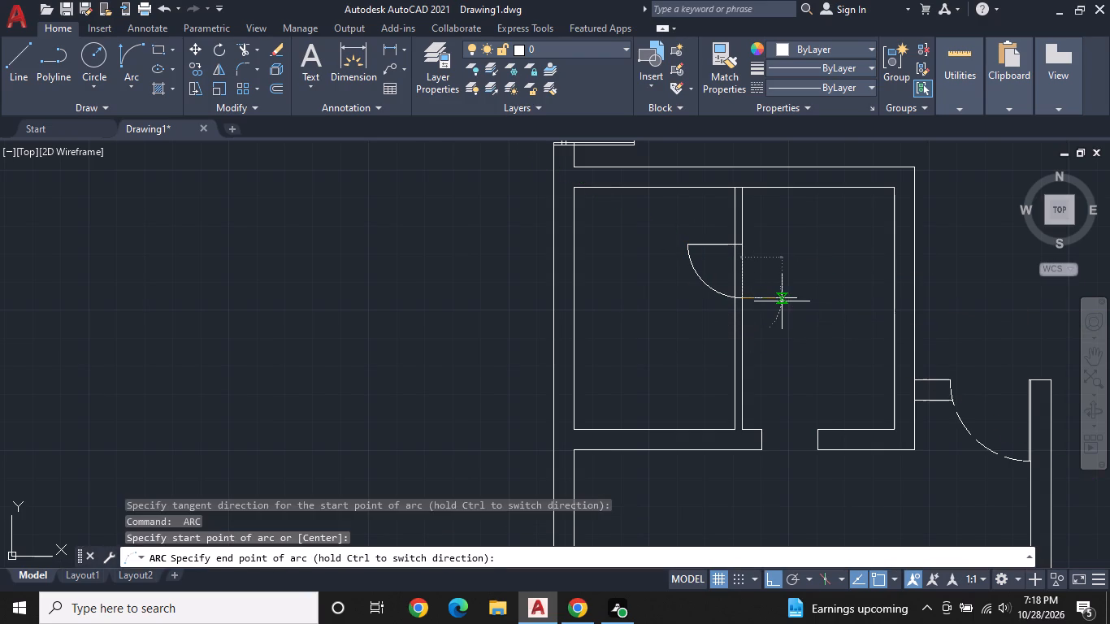
key(Escape)
Erase the short horizontal line running east from the arc's end at the partition.
click(778, 298)
right_click(778, 298)
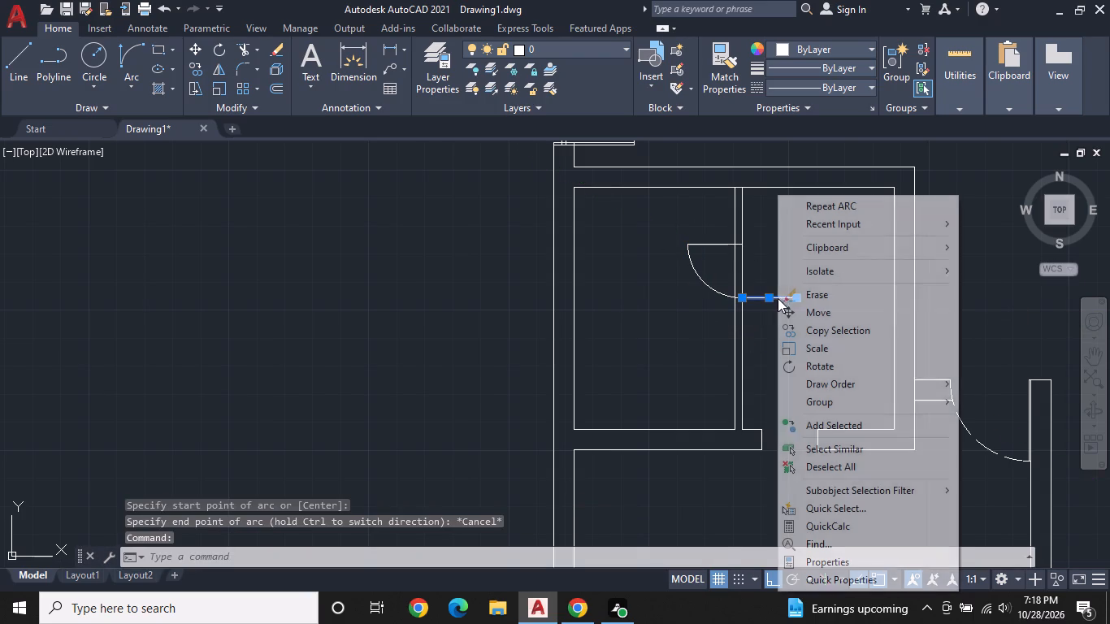
click(800, 290)
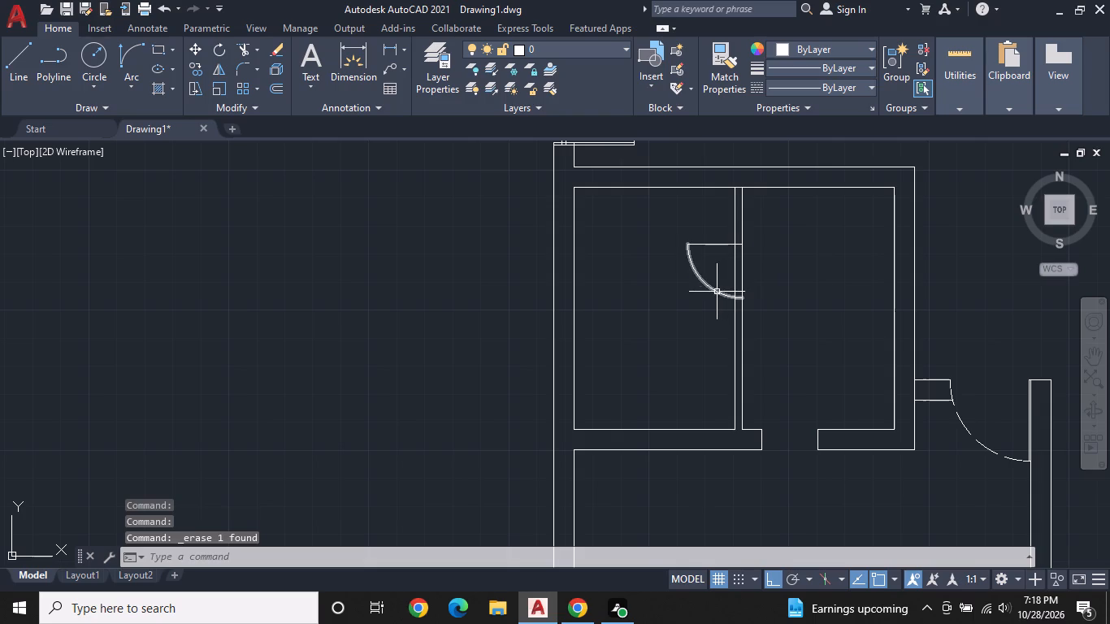
Change the linetype of the partition door's swing arc to dashed.
click(717, 292)
click(830, 86)
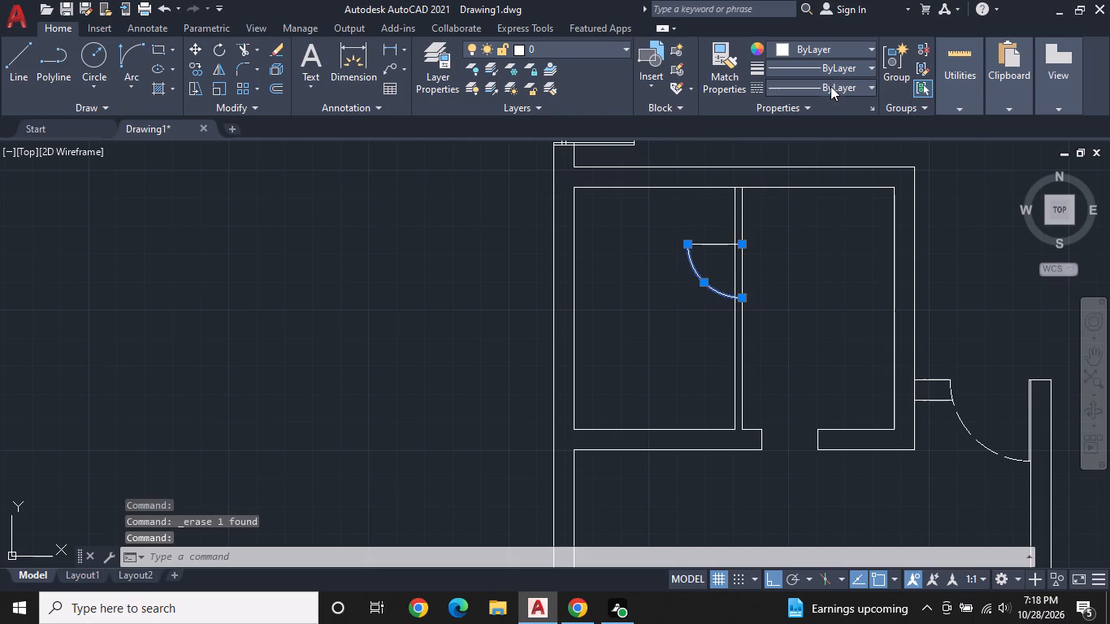
click(827, 142)
key(Escape)
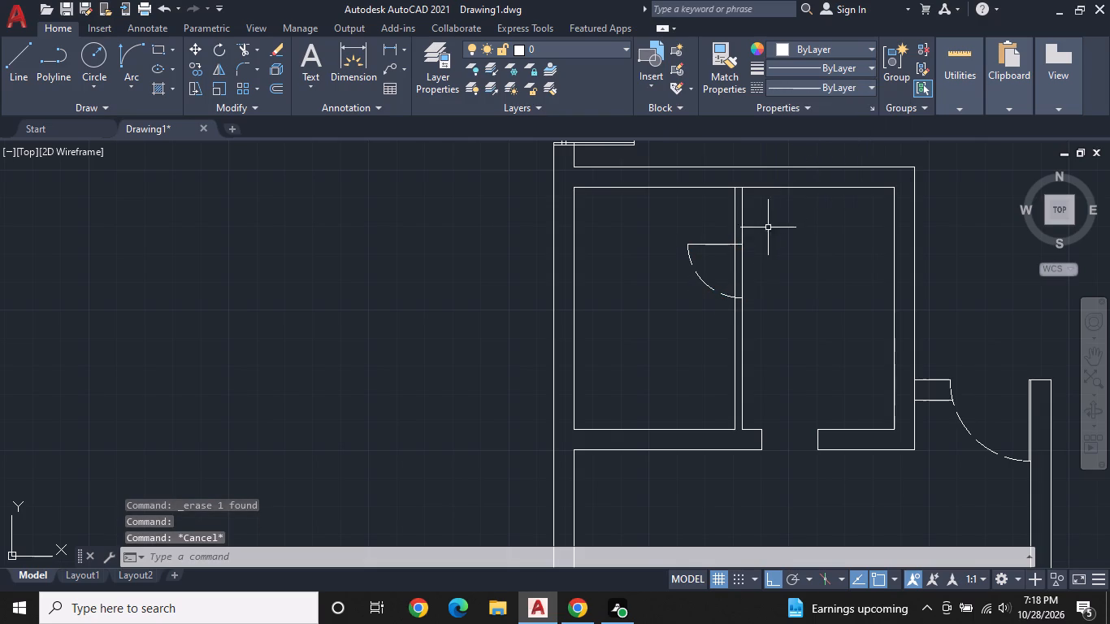
Offset the partition door's 2' leaf line 1" to the south.
scroll(698, 251, up, 1)
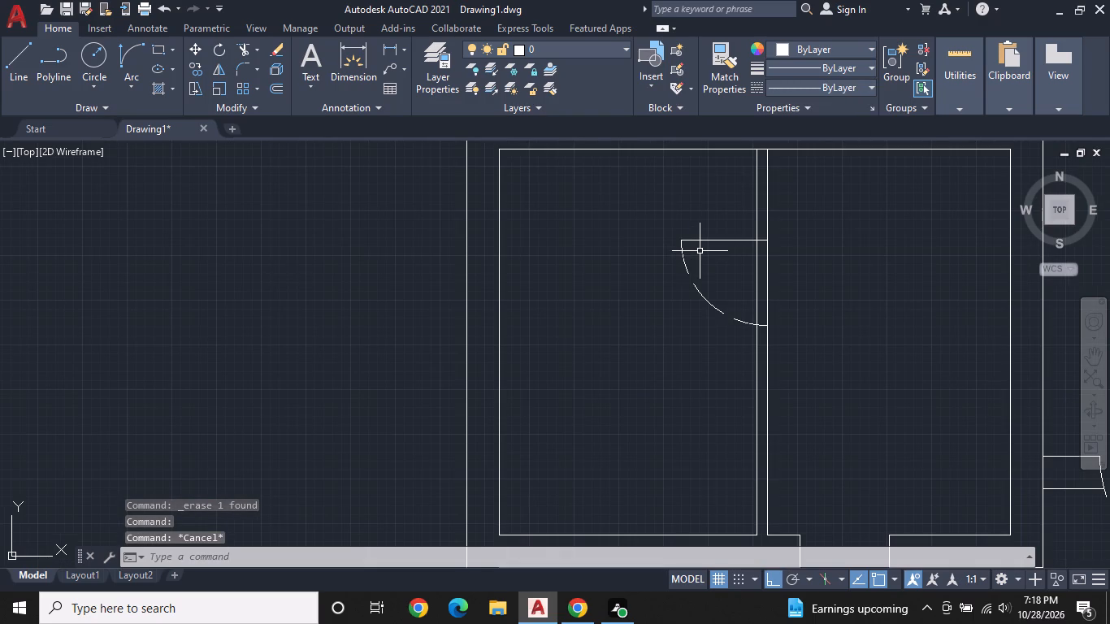
click(267, 86)
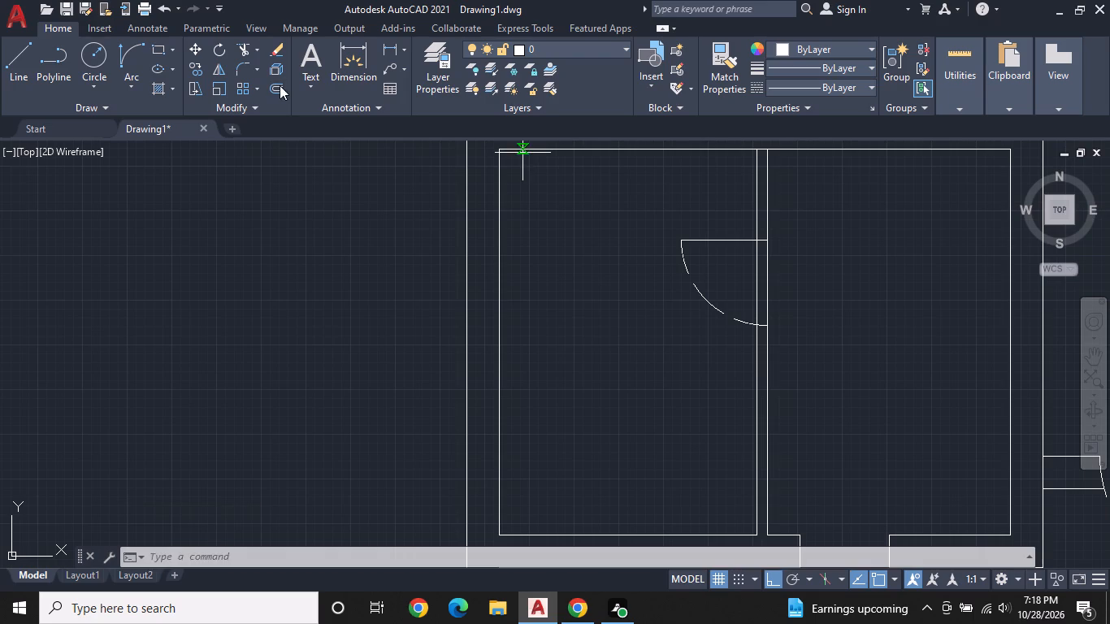
key(space)
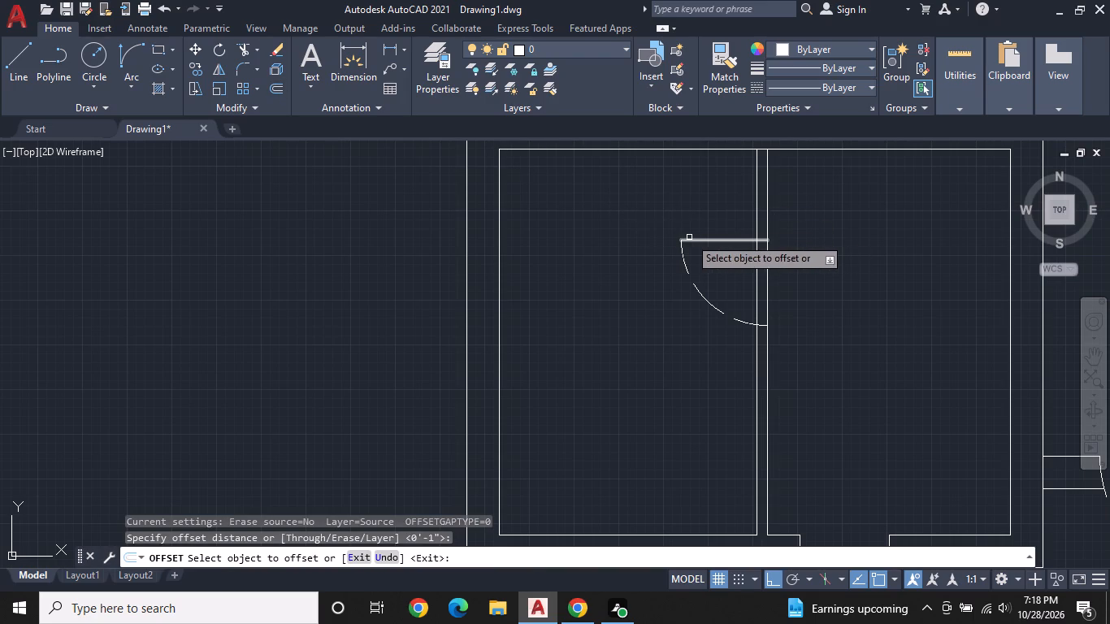
click(692, 240)
click(699, 253)
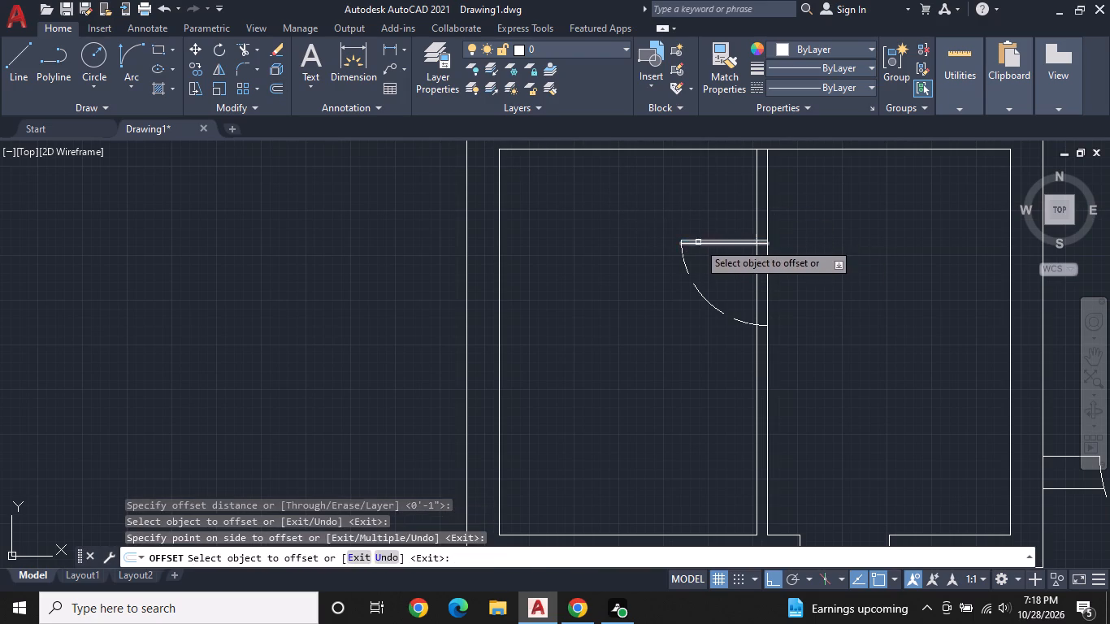
key(Escape)
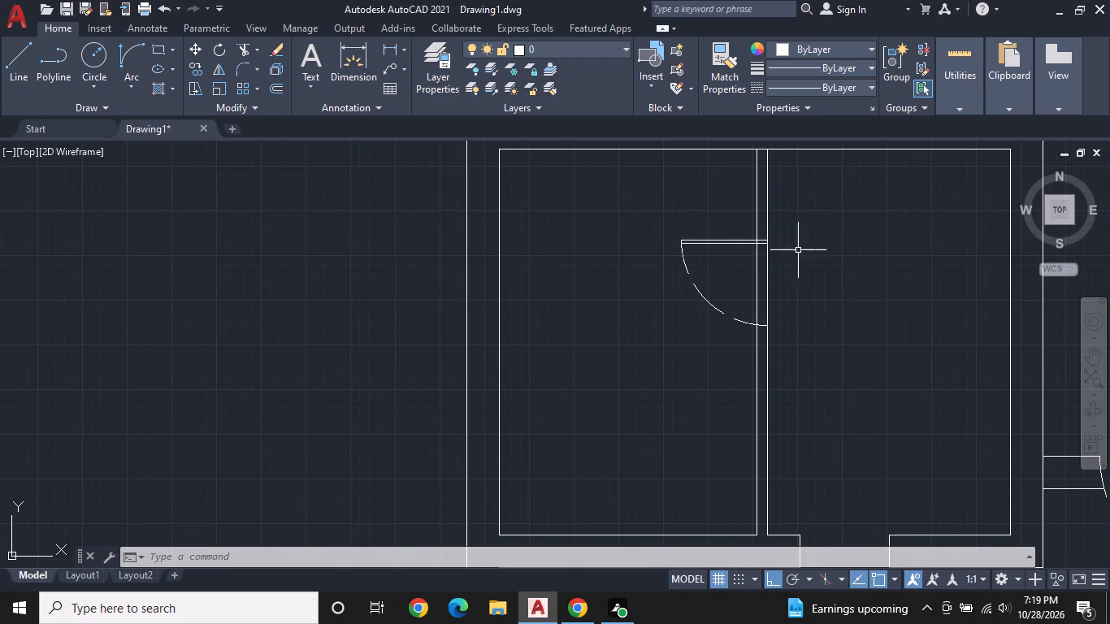
Trim the partition lines between the door leaf and the end of the swing arc to open the doorway.
text(TR)
key(space)
click(747, 292)
click(840, 263)
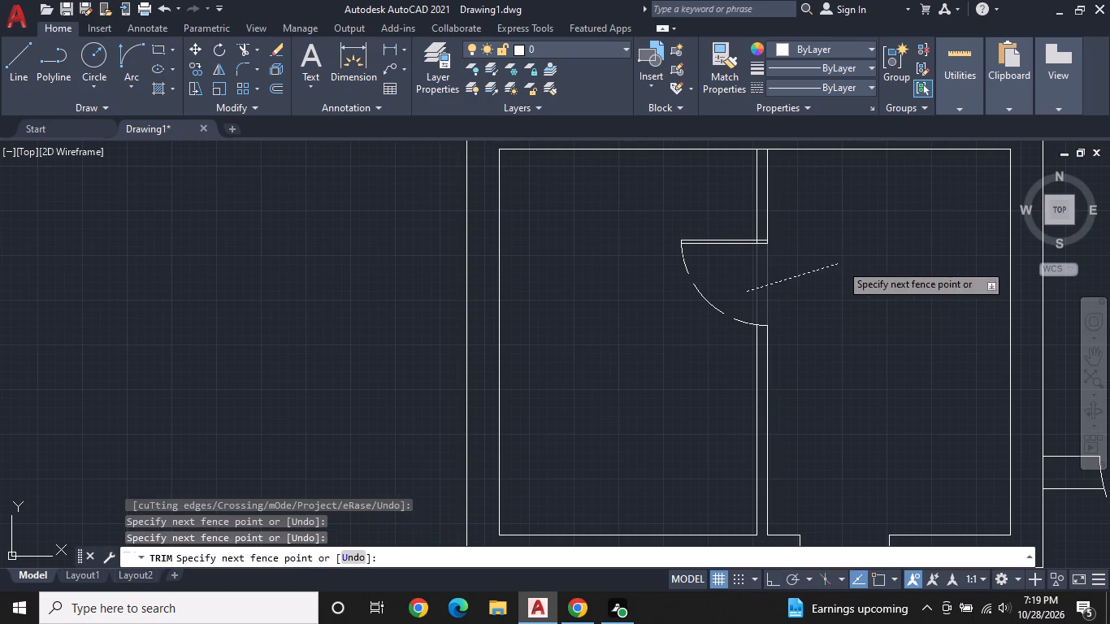
key(Escape)
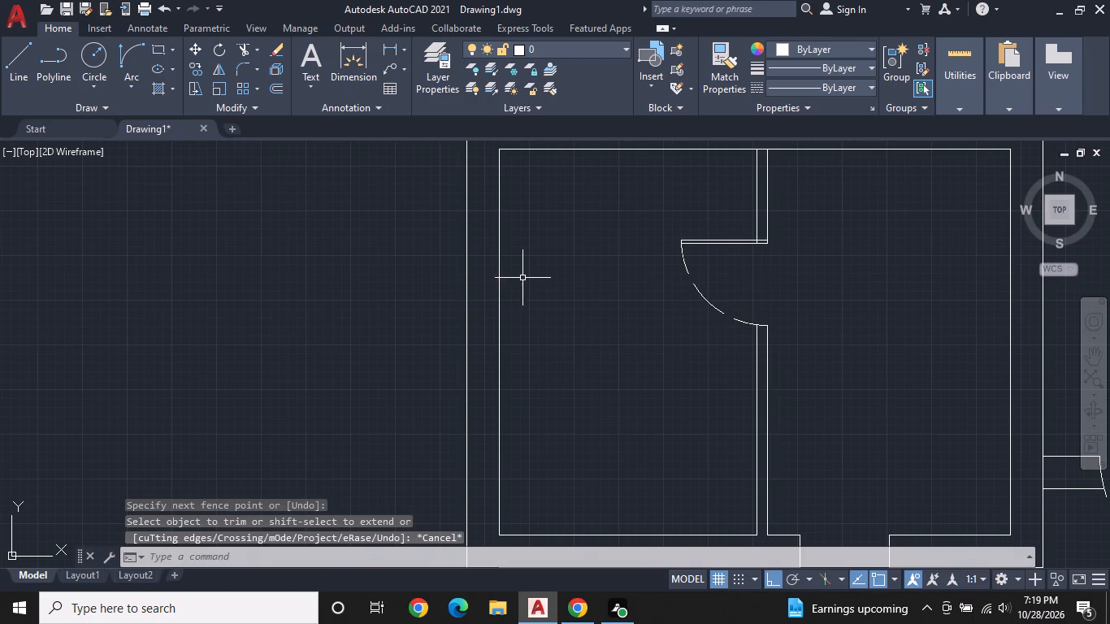
Draw a jamb line across the thickness of the north wall above the northwest room.
scroll(523, 277, down, 1)
middle_drag(544, 219, 589, 359)
scroll(687, 179, down, 1)
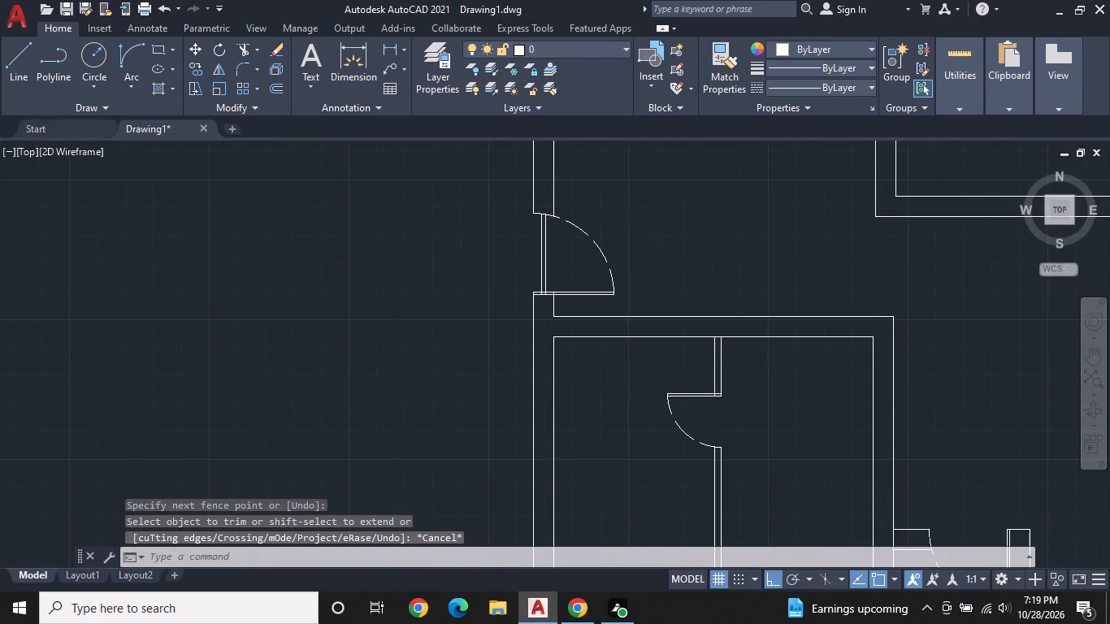
middle_drag(725, 272, 502, 281)
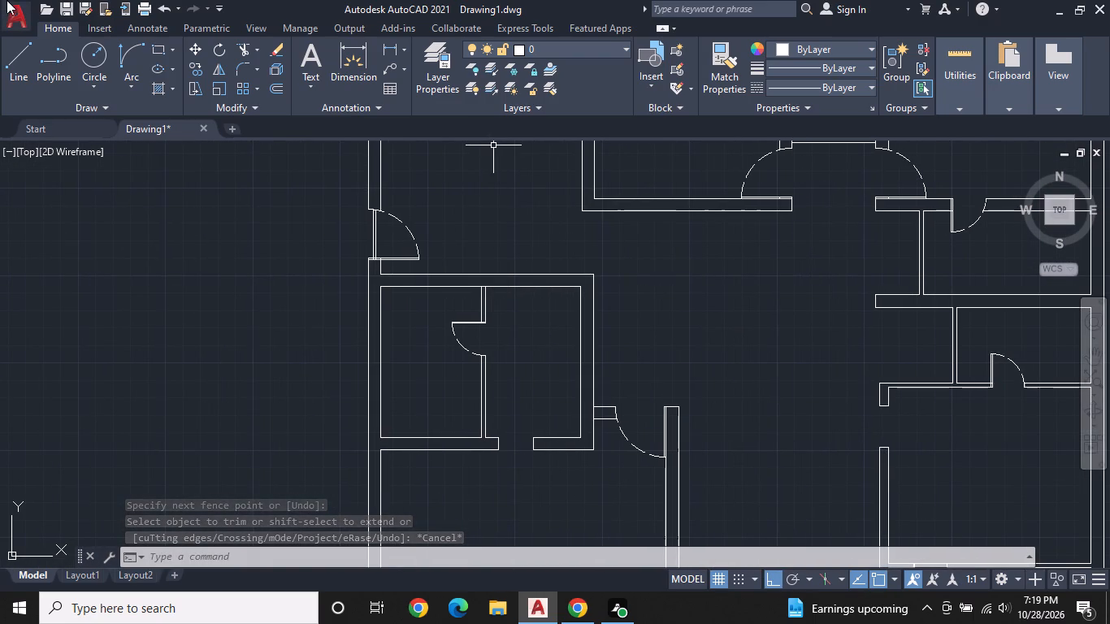
scroll(547, 197, down, 2)
middle_drag(557, 202, 462, 209)
middle_drag(479, 255, 493, 197)
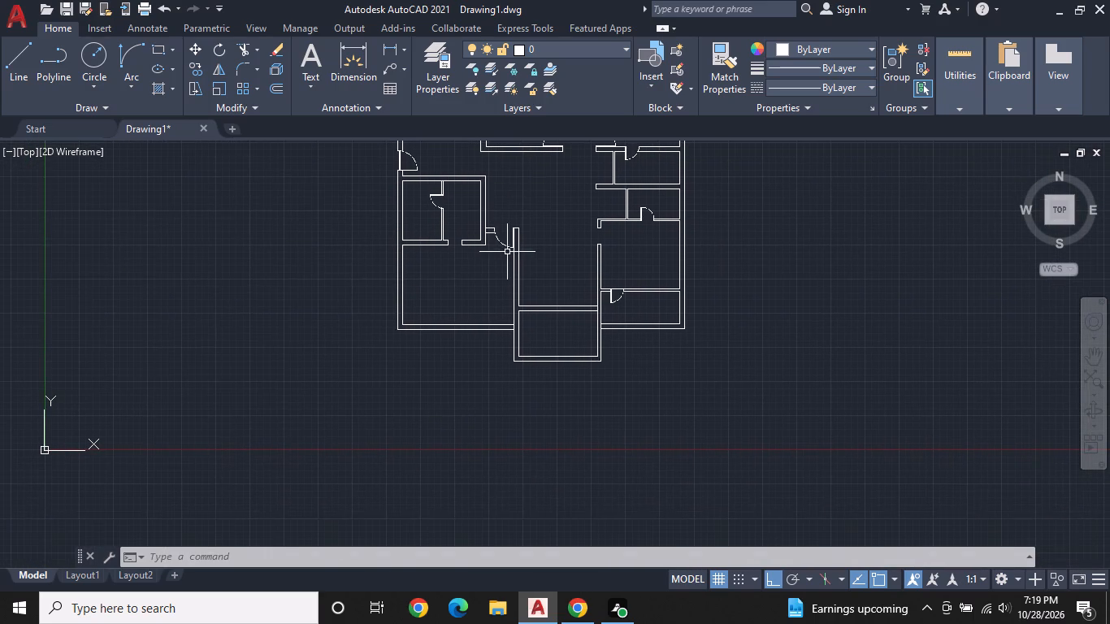
middle_drag(456, 222, 519, 328)
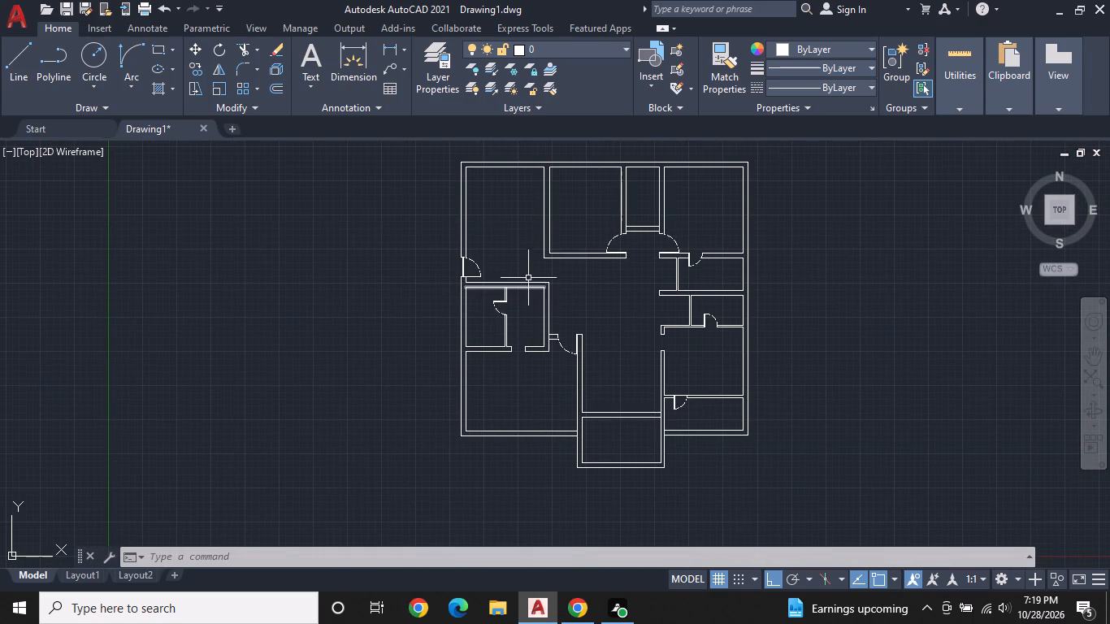
scroll(504, 245, up, 1)
middle_drag(505, 189, 537, 319)
scroll(537, 319, up, 1)
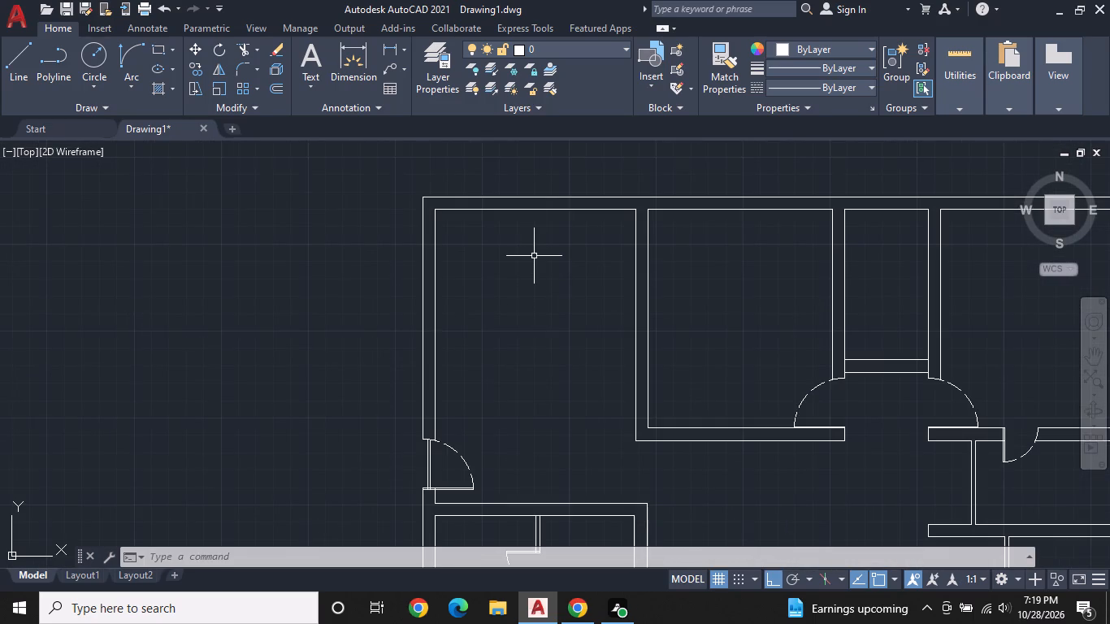
scroll(545, 206, up, 1)
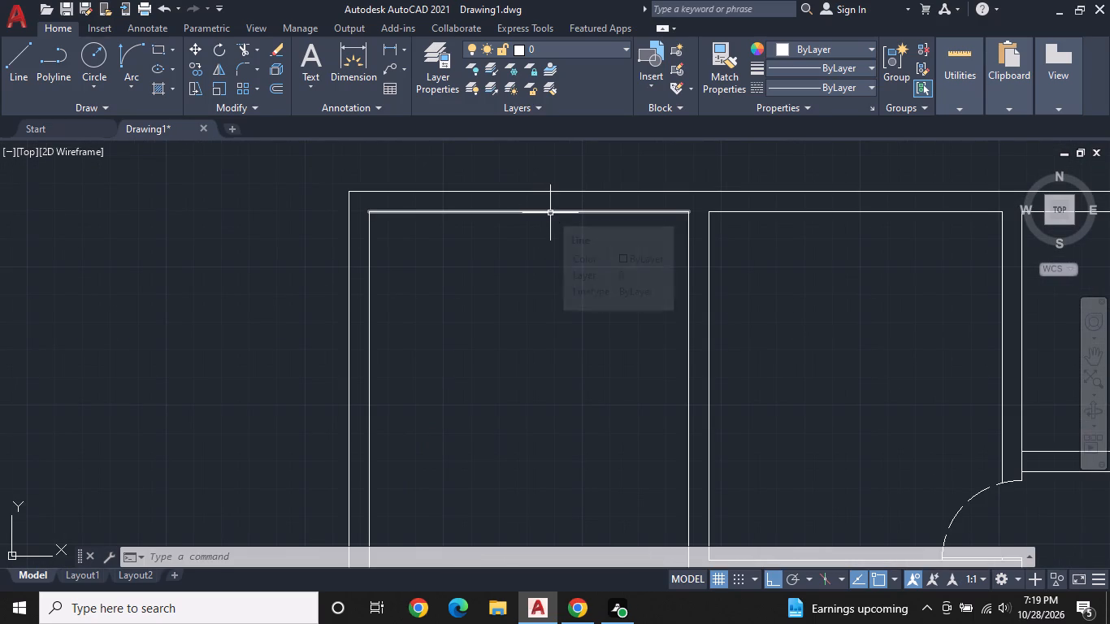
text(L)
key(space)
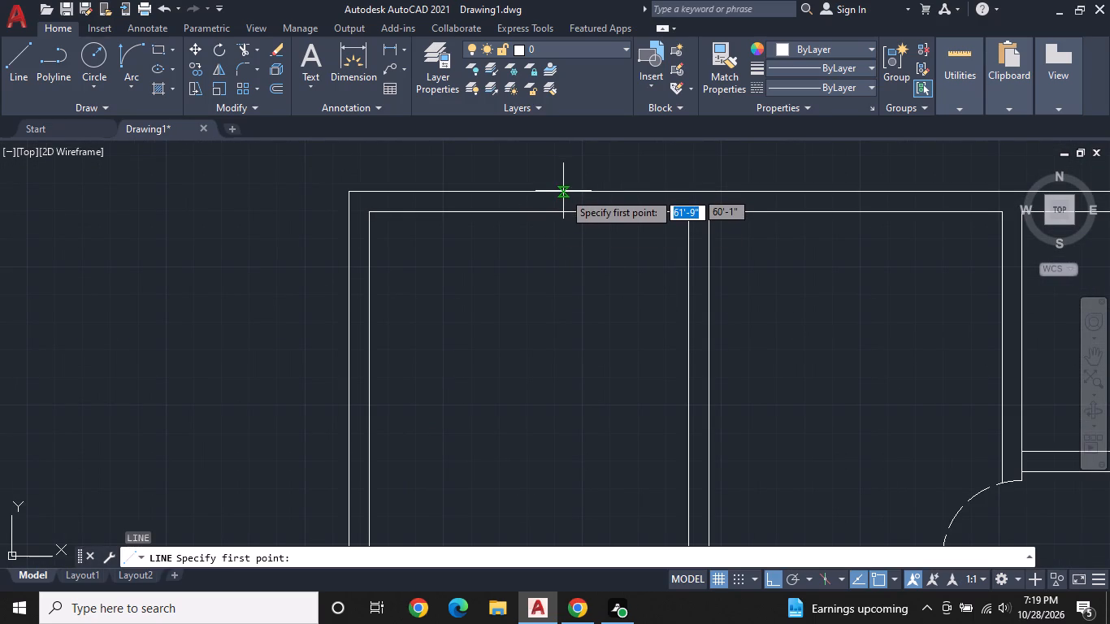
click(564, 193)
click(568, 212)
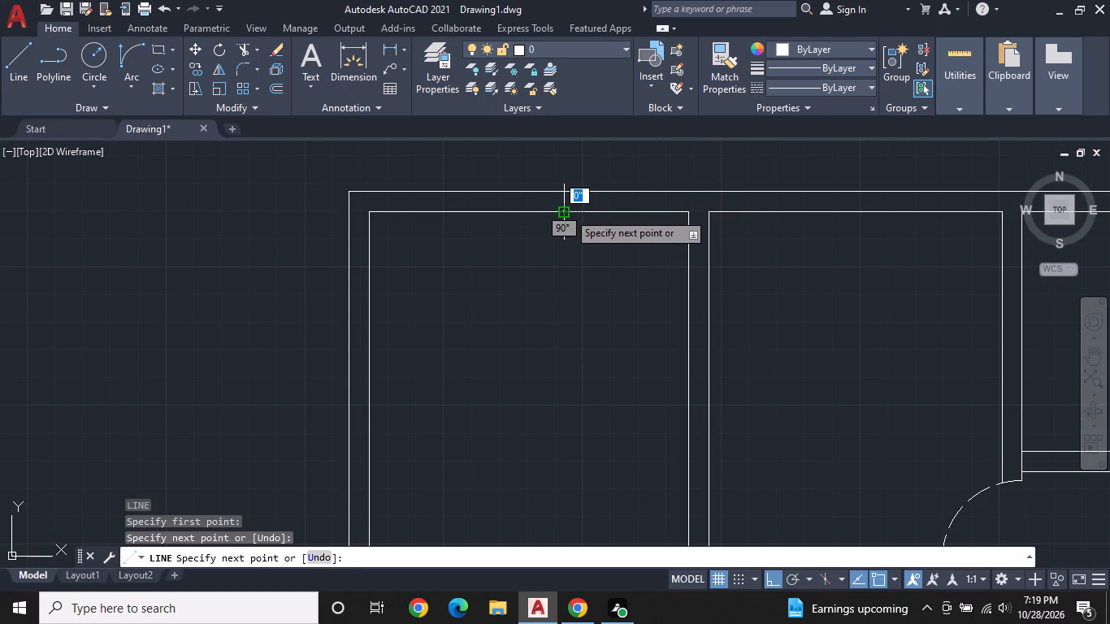
key(space)
Draw a centre line about 4' west from the jamb's midpoint, and close it with a second jamb line across the north wall.
key(space)
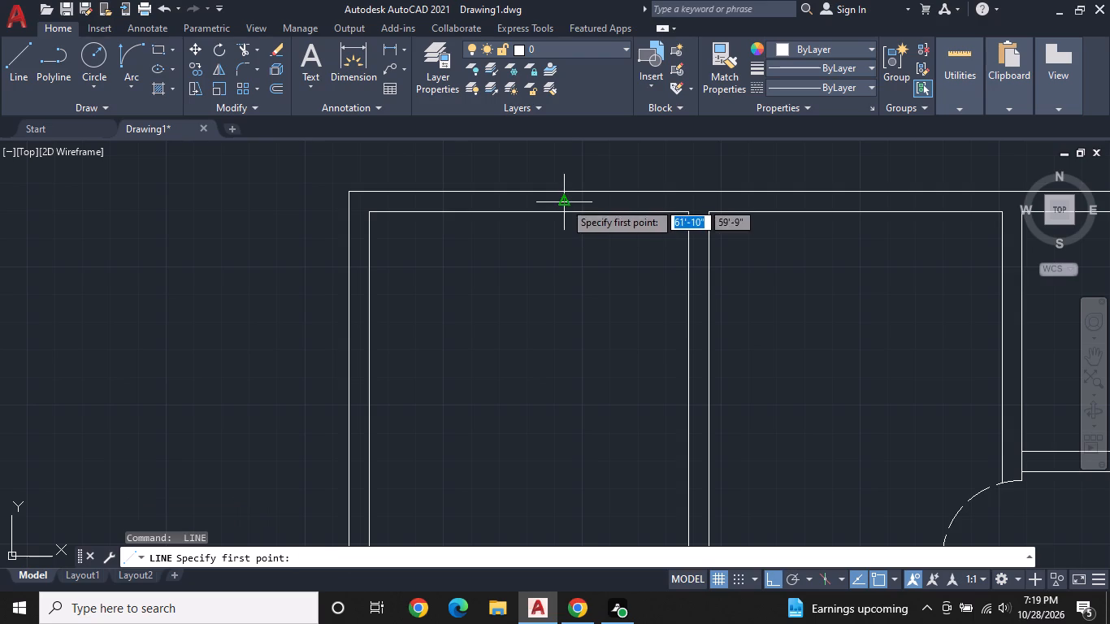
click(564, 201)
scroll(430, 193, up, 1)
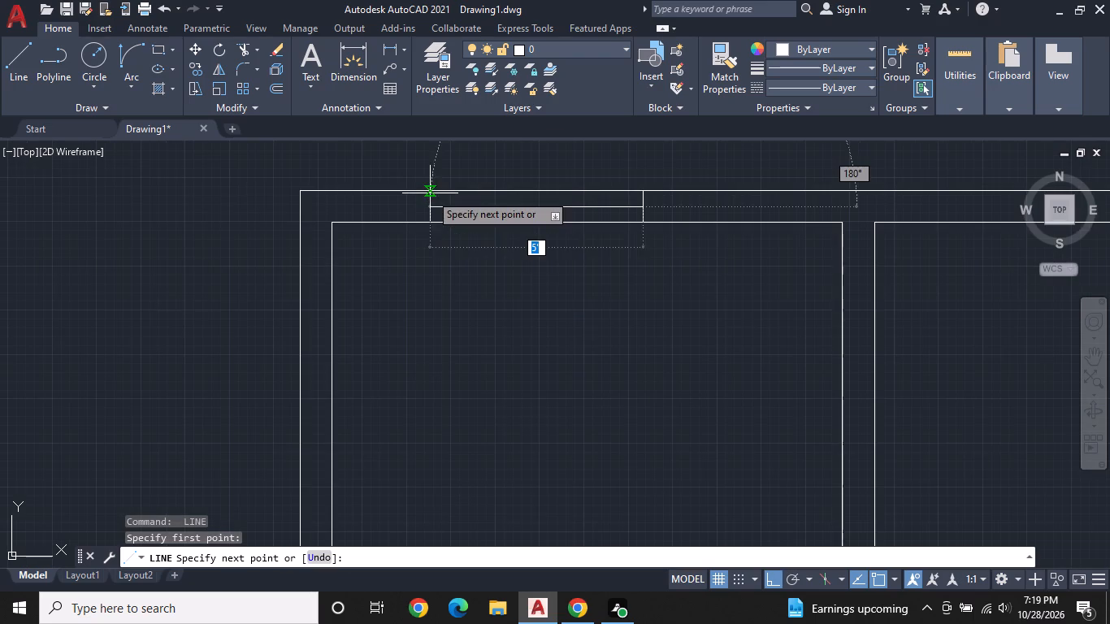
click(475, 211)
click(475, 194)
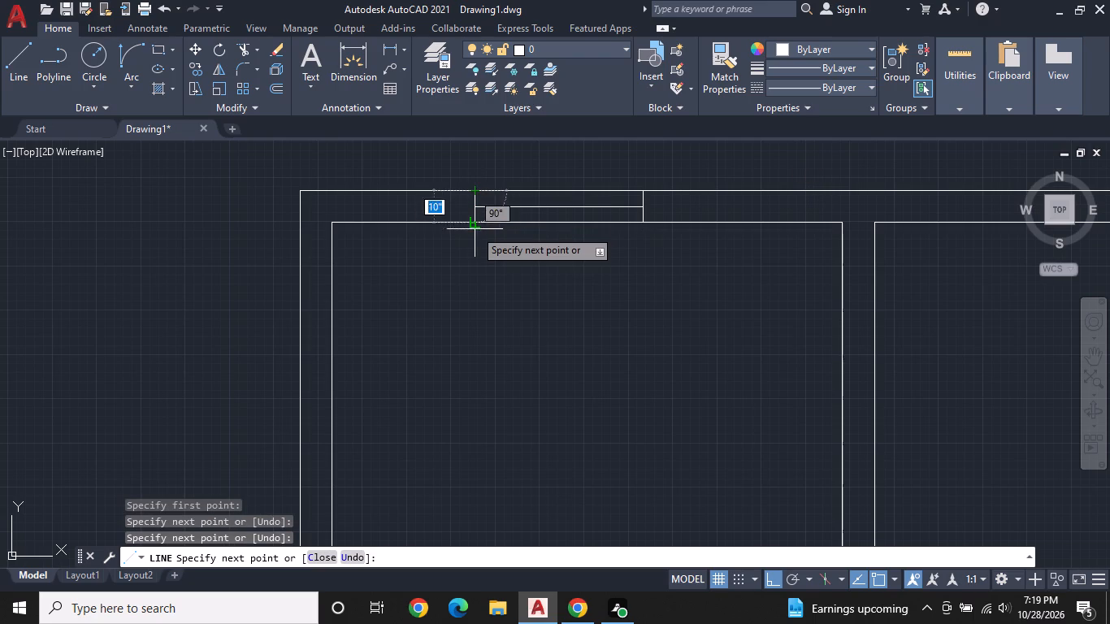
click(475, 222)
key(space)
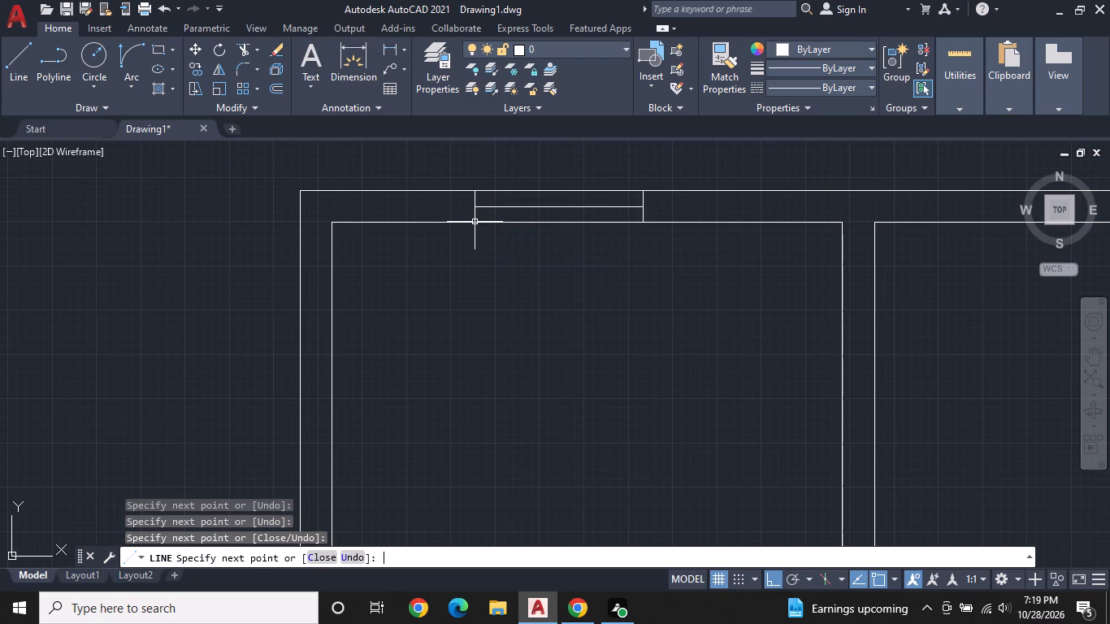
Offset the north window's centre line 1" to both the north and the south.
click(278, 85)
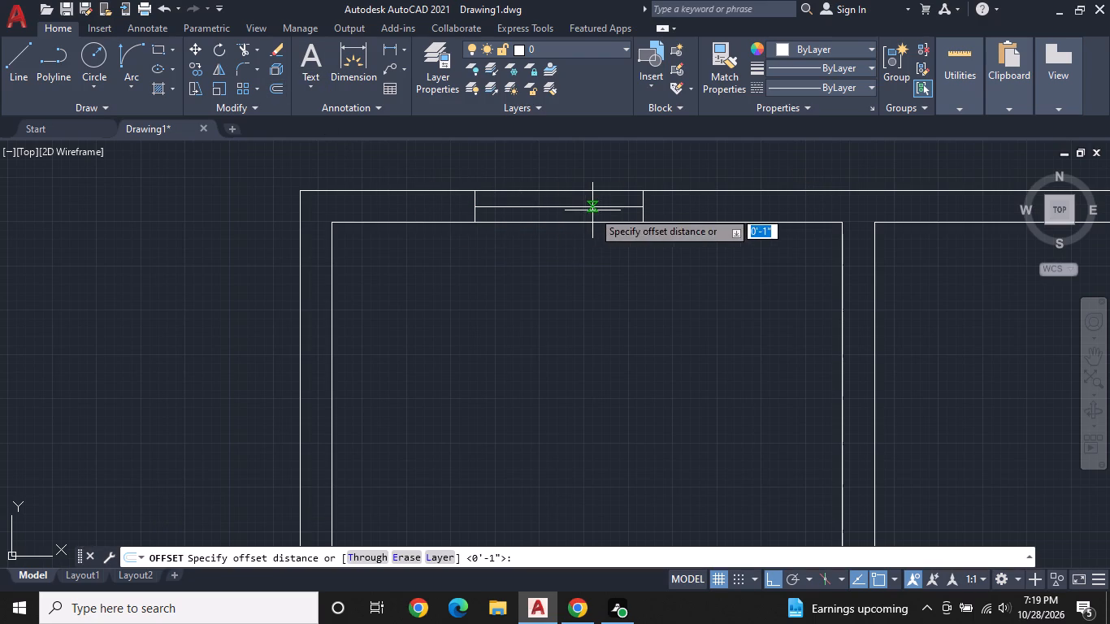
key(space)
click(594, 208)
click(599, 187)
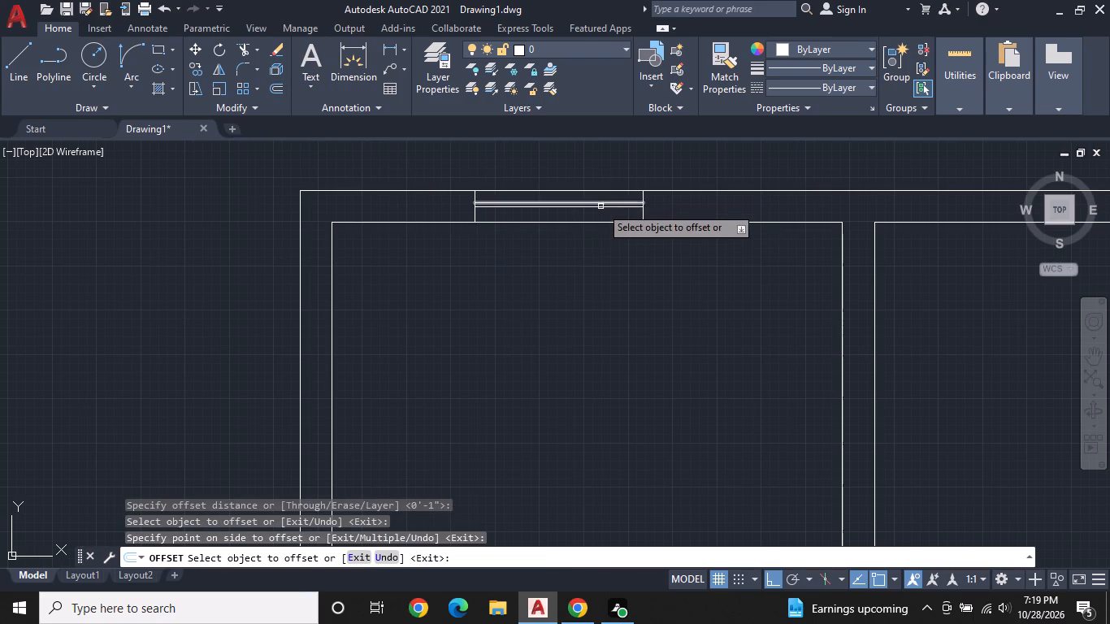
click(601, 207)
click(604, 223)
key(space)
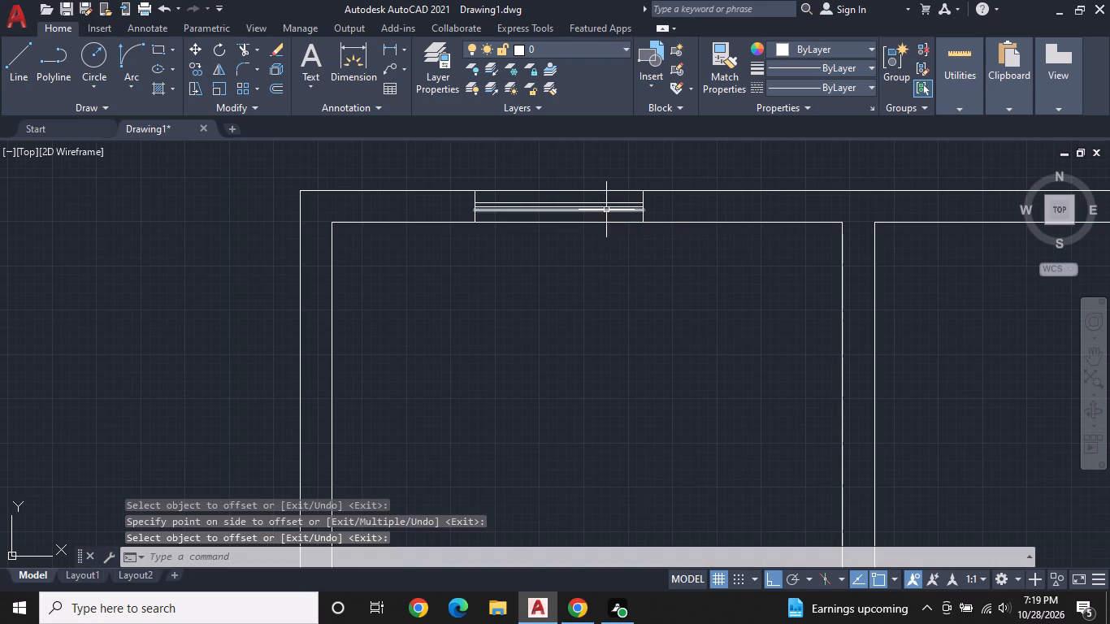
Erase the original centre line between the north window's two offset lines.
click(606, 209)
key(space)
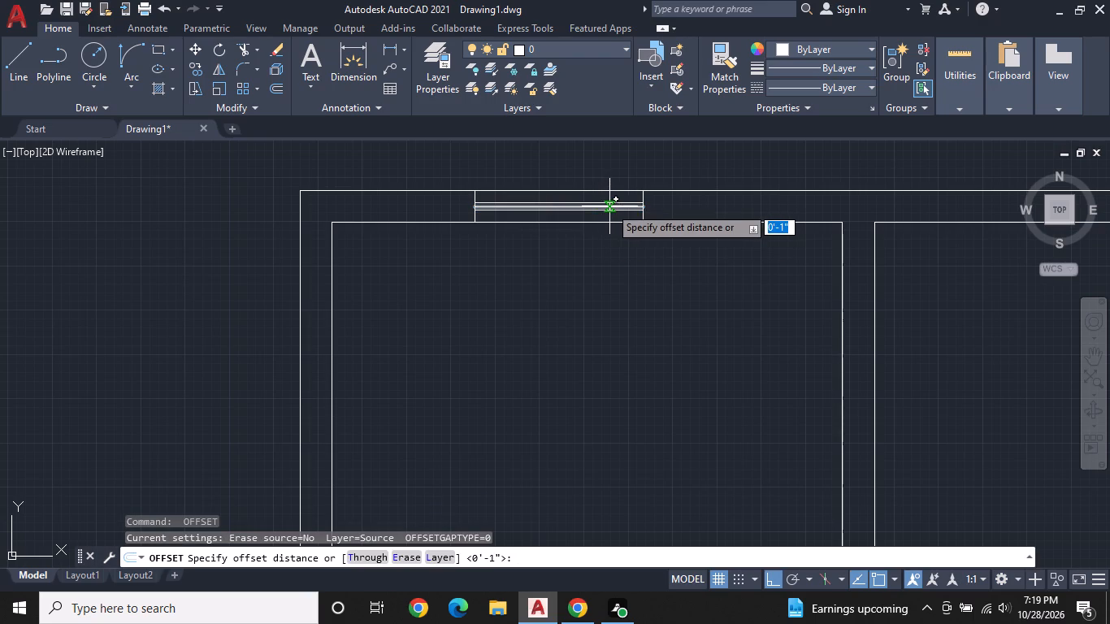
key(Escape)
click(609, 208)
key(Escape)
scroll(616, 202, up, 1)
click(614, 208)
right_click(614, 208)
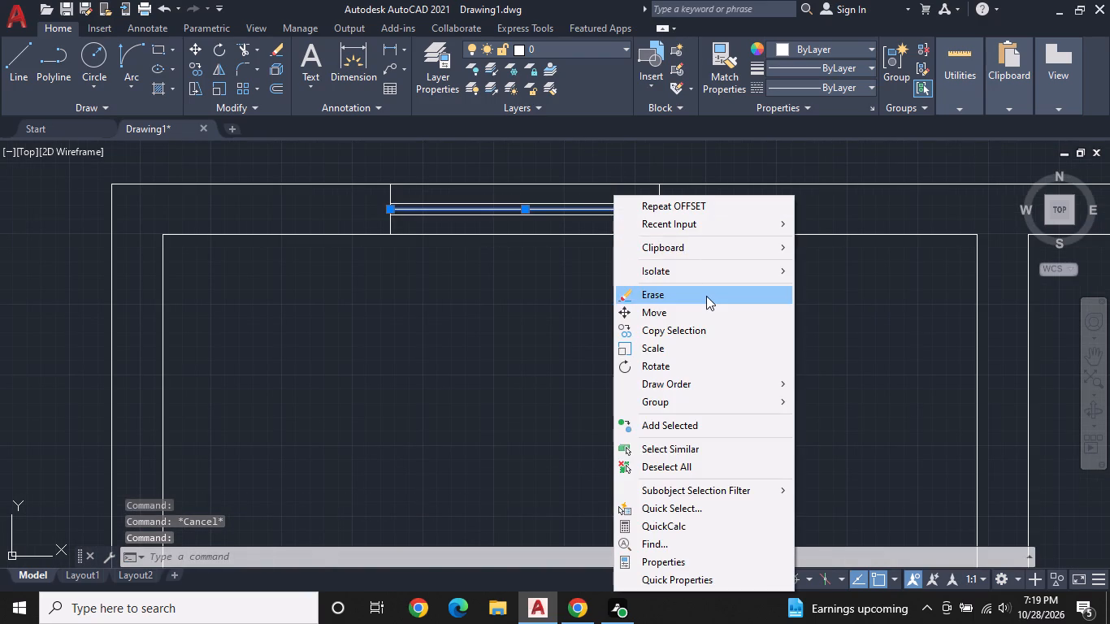
click(706, 296)
key(Escape)
Draw a jamb line across the west exterior wall beside the small room with the partition door.
scroll(631, 226, down, 2)
middle_drag(594, 249, 665, 164)
middle_drag(590, 258, 666, 227)
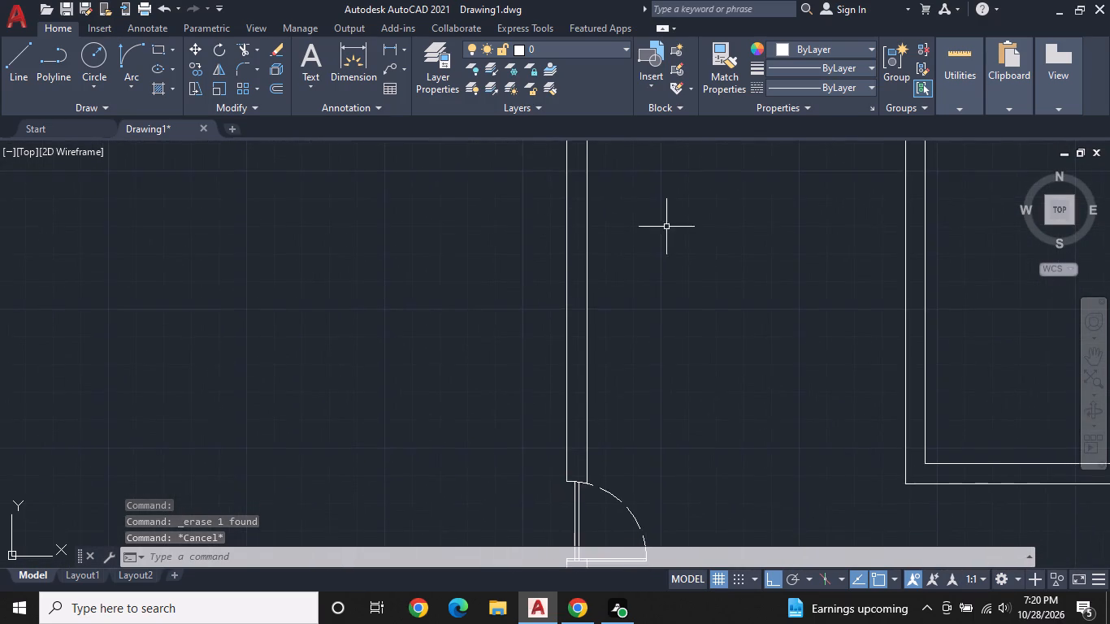
scroll(643, 267, up, 1)
middle_drag(627, 296, 576, 193)
scroll(574, 187, down, 2)
middle_drag(563, 280, 536, 217)
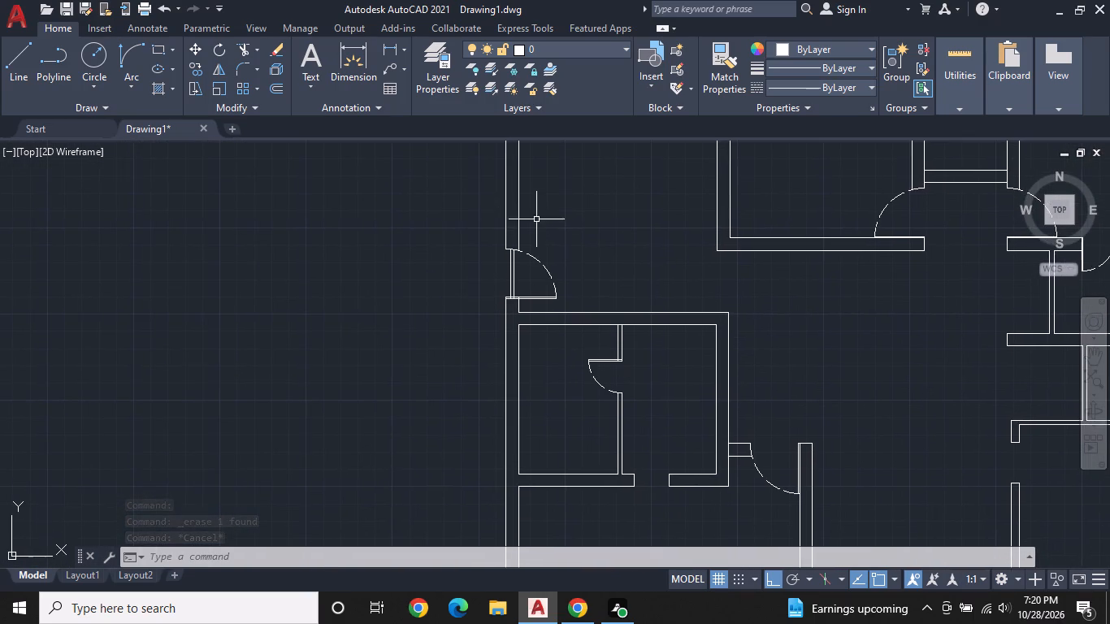
middle_drag(576, 301, 592, 232)
middle_drag(595, 353, 631, 291)
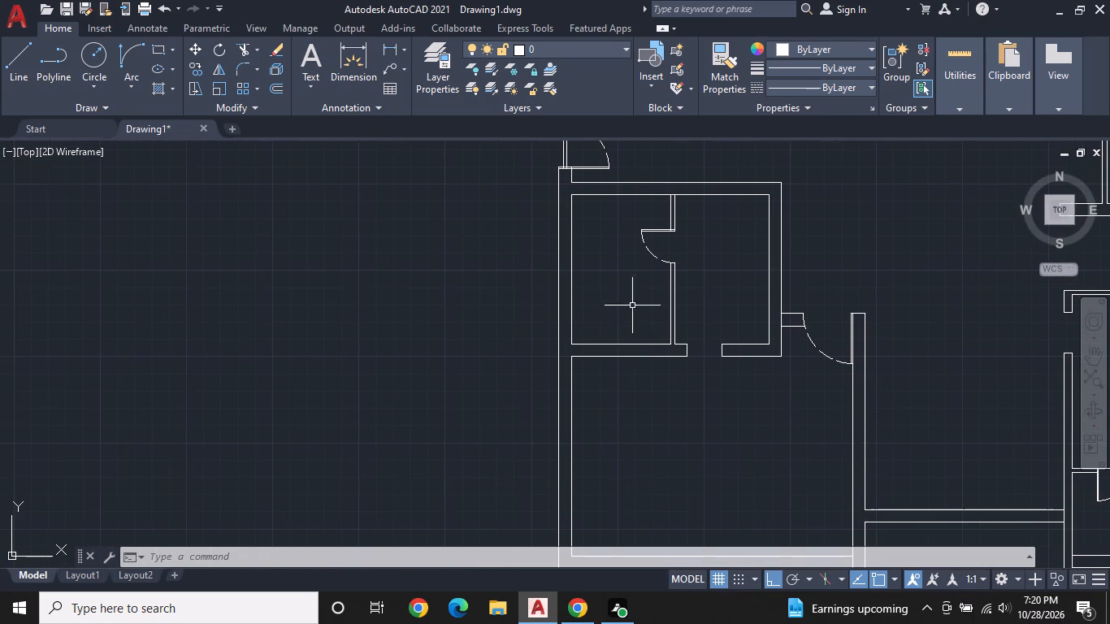
scroll(558, 301, up, 1)
text(L)
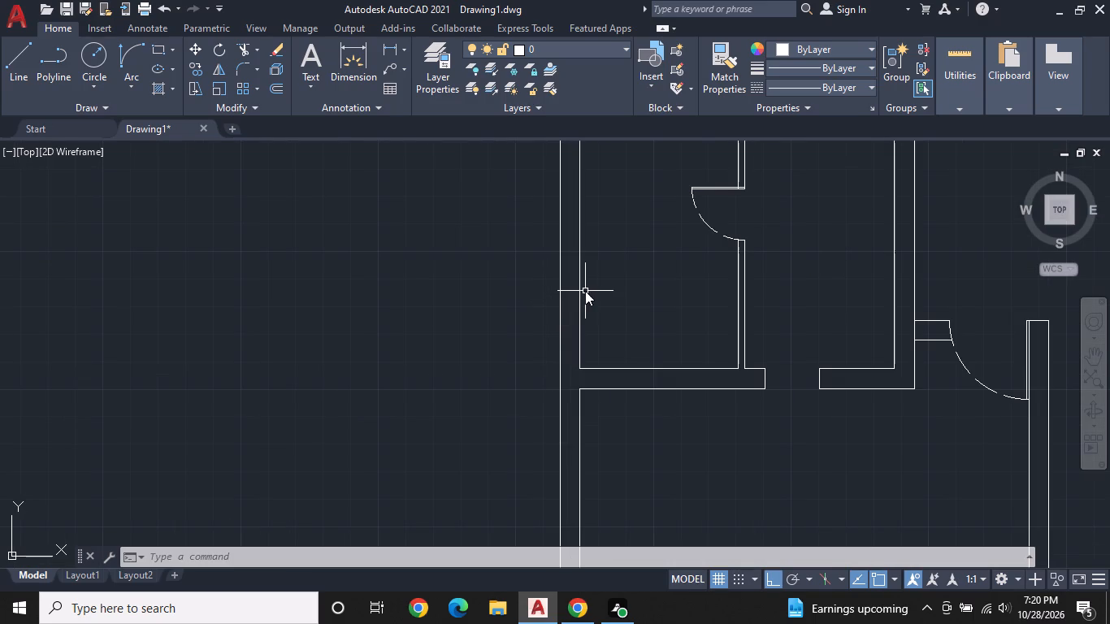
key(space)
click(580, 297)
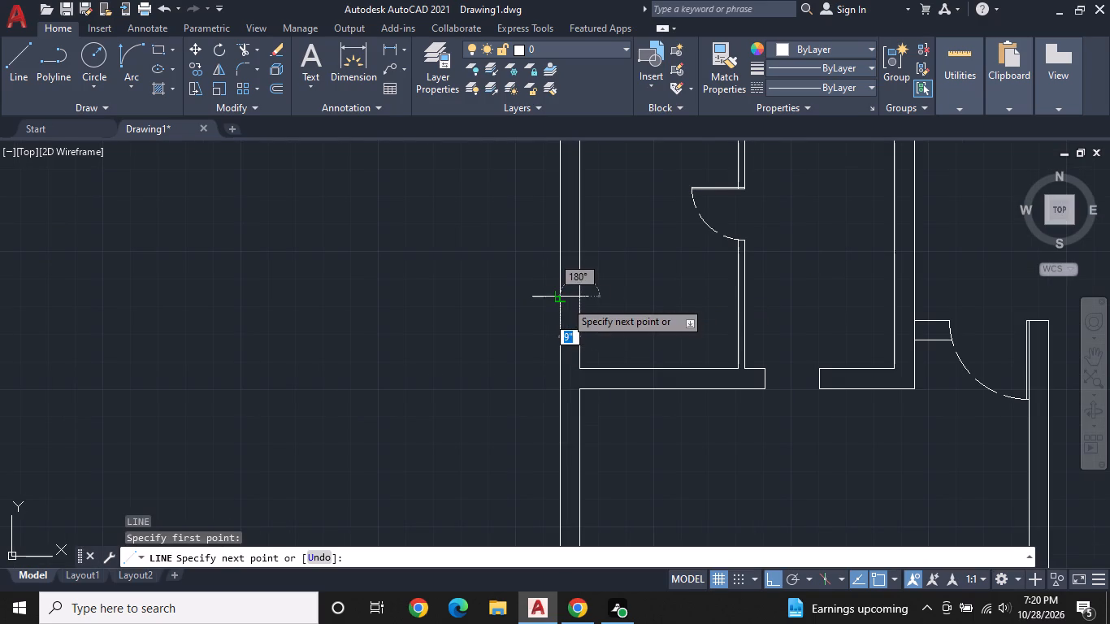
click(557, 301)
key(space)
Draw a centre line about 2'-11" north from the west wall jamb's midpoint, and close it with a second jamb line across the wall.
scroll(560, 300, up, 1)
key(space)
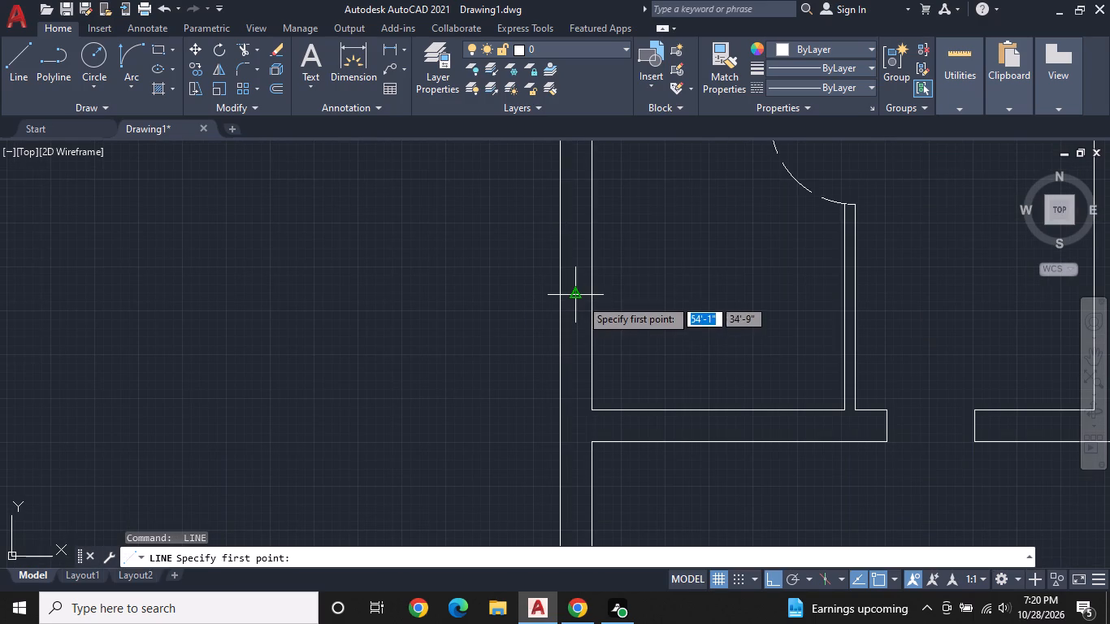
click(580, 297)
middle_drag(586, 200, 593, 340)
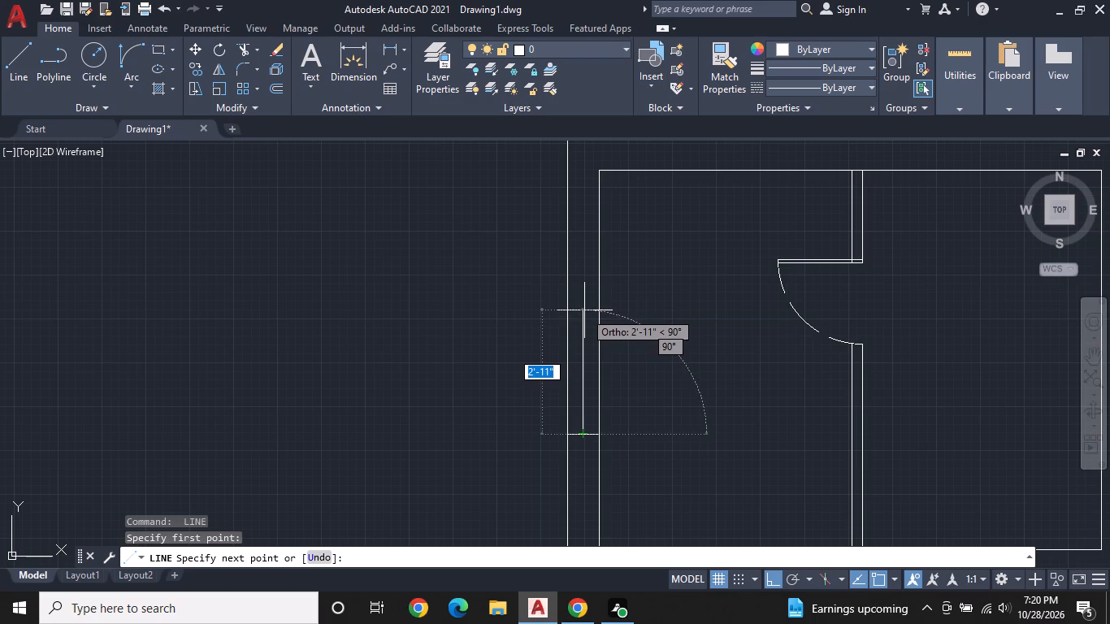
click(584, 309)
click(601, 310)
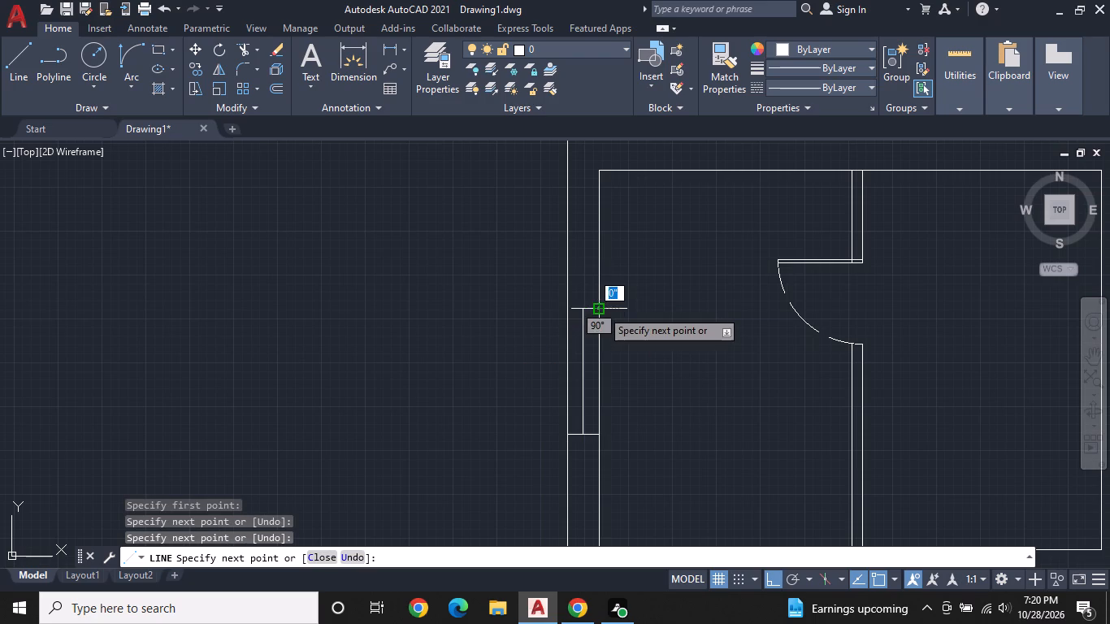
click(568, 312)
key(space)
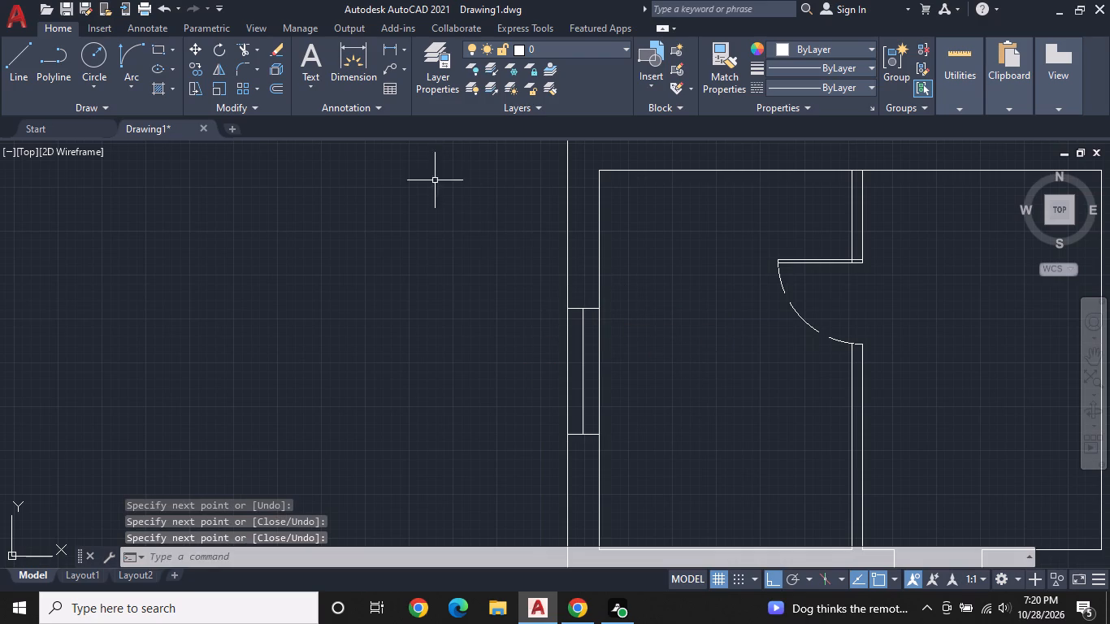
Offset the west window's centre line 1" to both the west and the east.
click(283, 86)
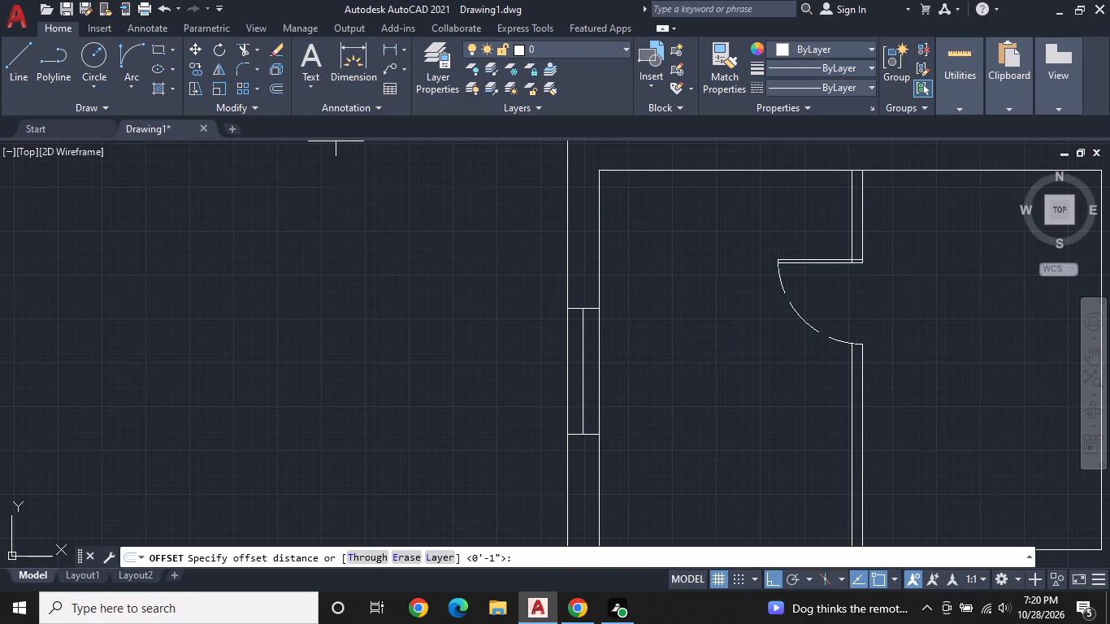
key(space)
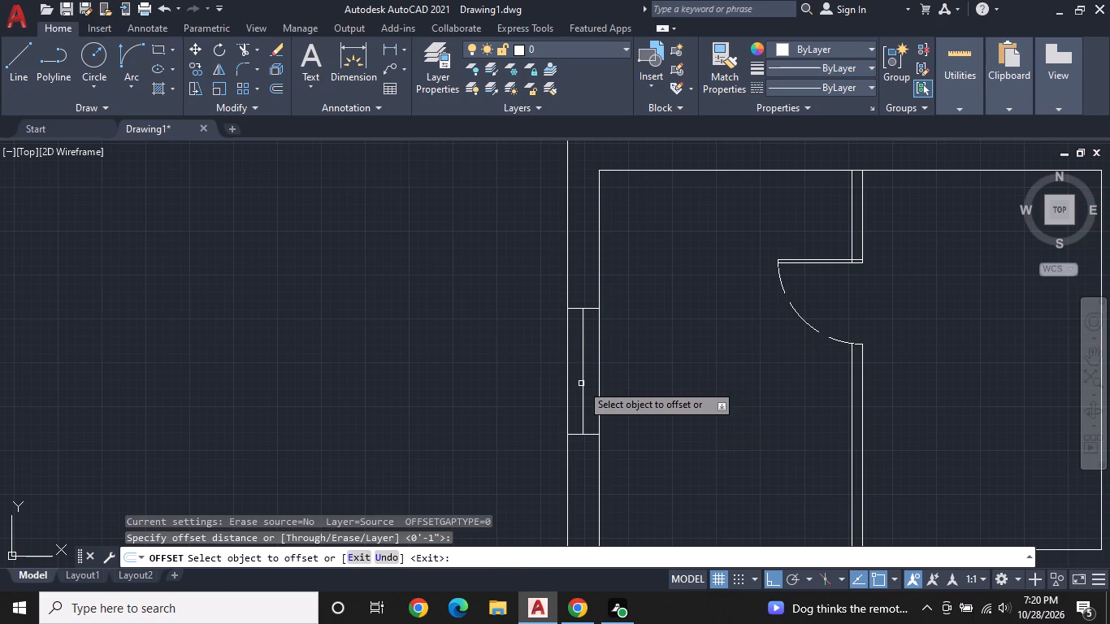
click(581, 383)
click(572, 392)
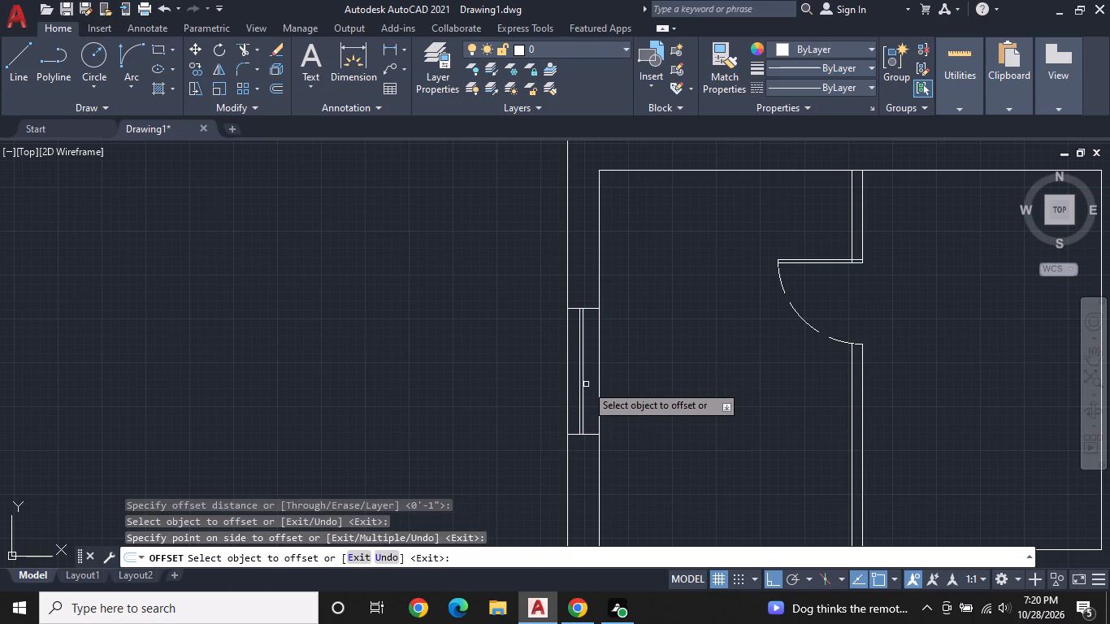
click(583, 391)
click(601, 384)
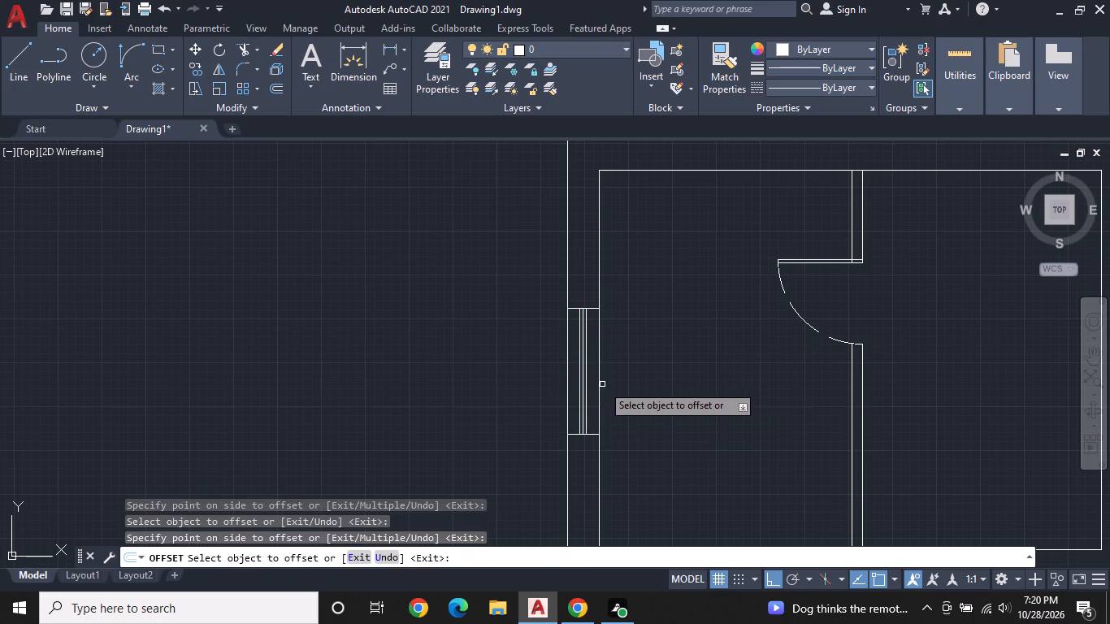
scroll(587, 386, up, 2)
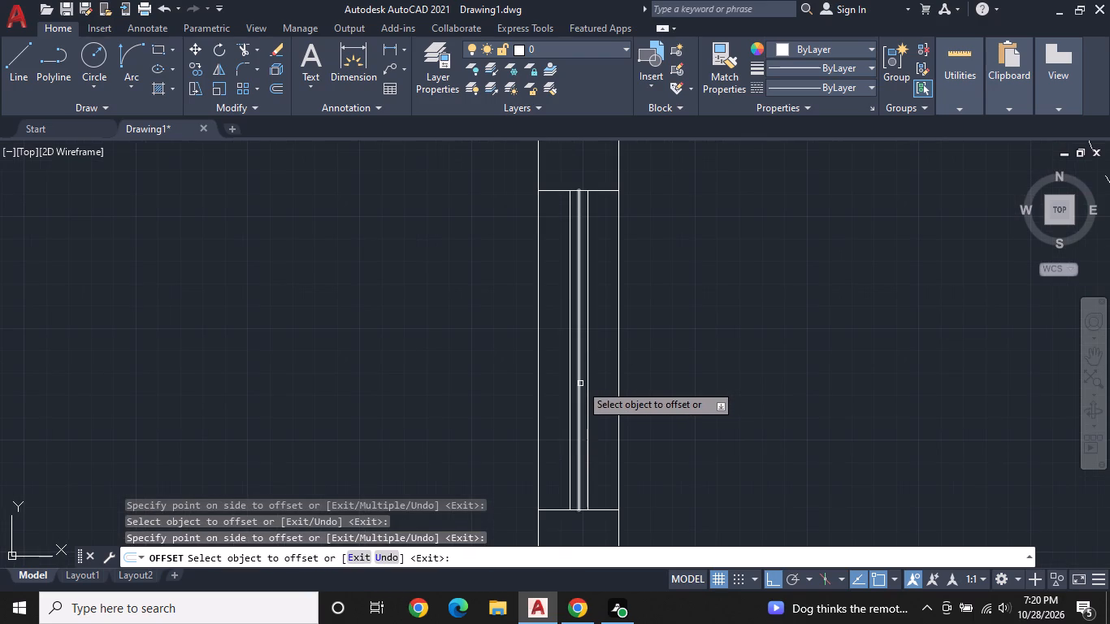
key(Escape)
Erase the original centre line between the west window's two offset lines.
click(580, 383)
right_click(580, 383)
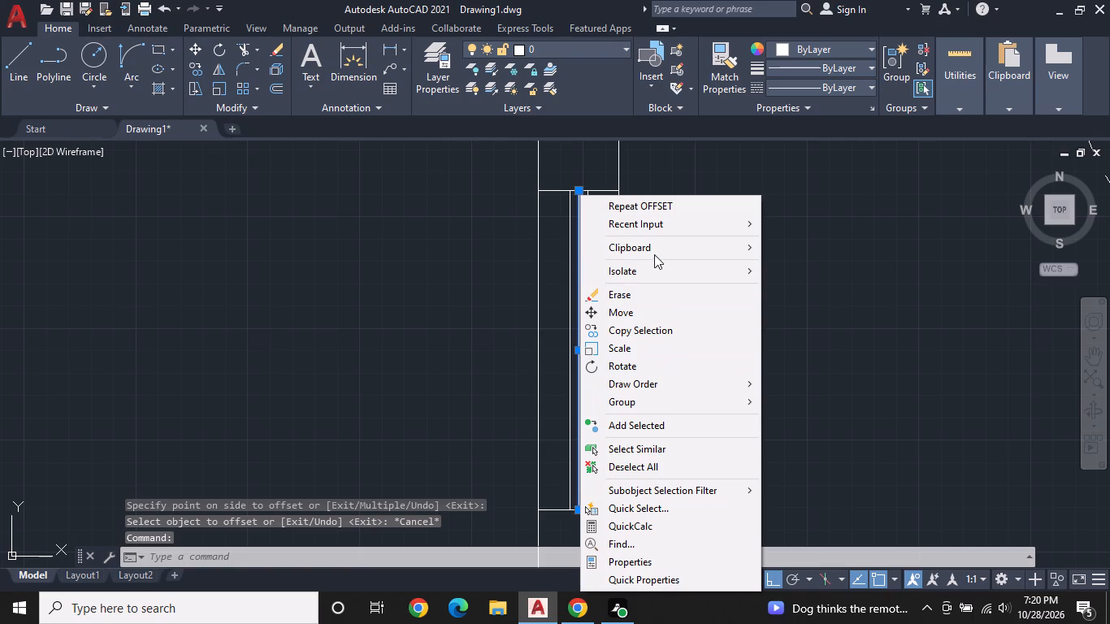
click(654, 299)
scroll(680, 330, down, 3)
key(Escape)
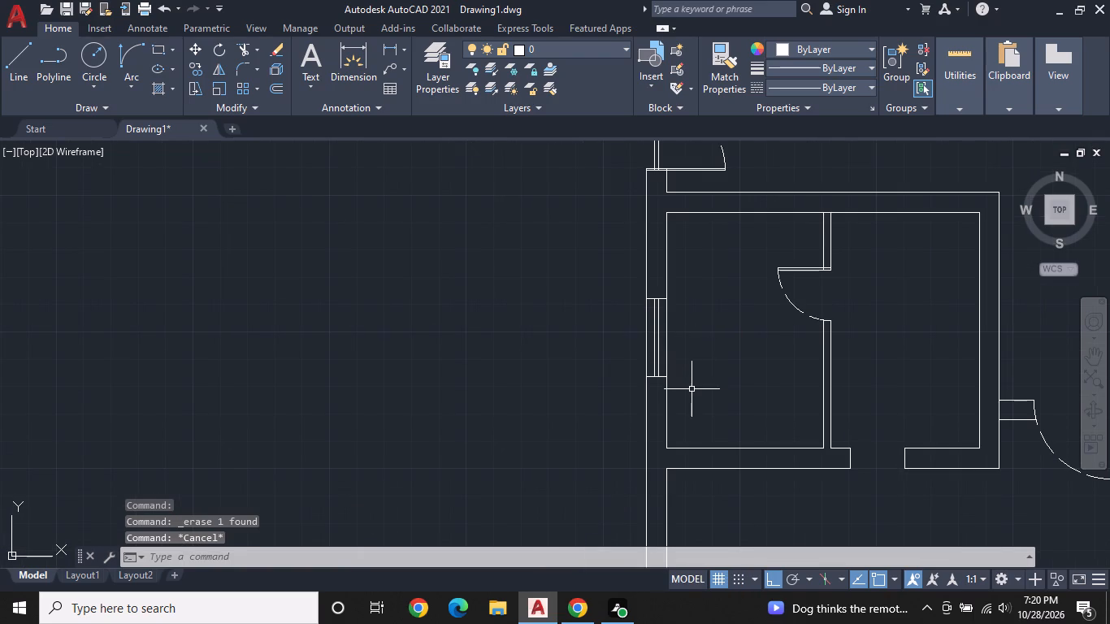
Draw a jamb line across the west exterior wall of the large southwest room, a little south of its north wall.
middle_drag(687, 383, 654, 333)
scroll(657, 404, down, 1)
middle_drag(677, 487, 651, 391)
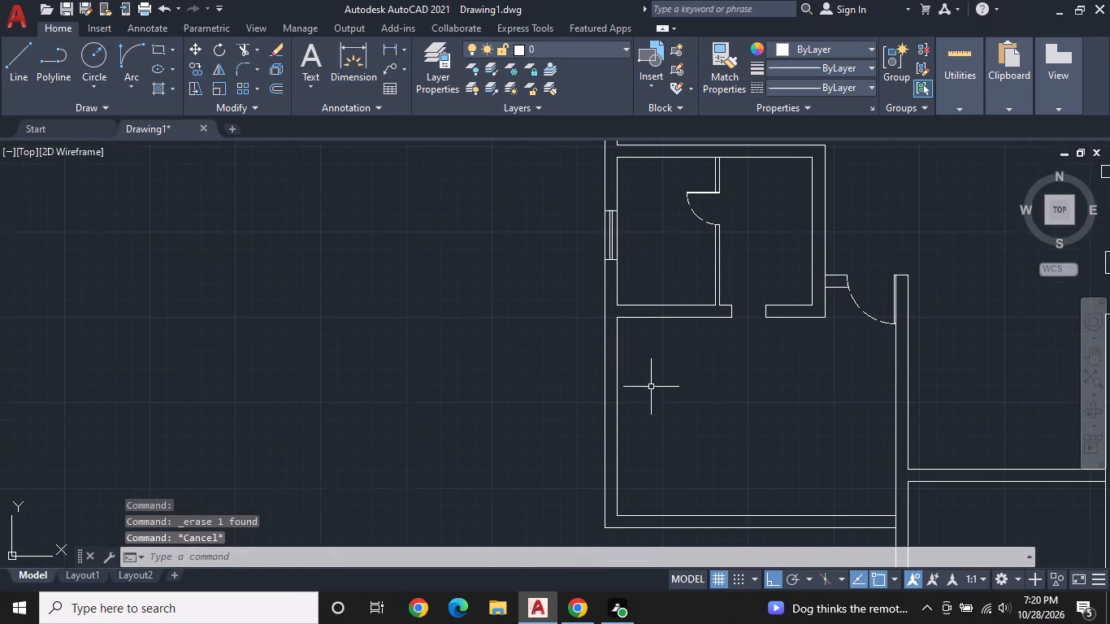
scroll(647, 396, up, 1)
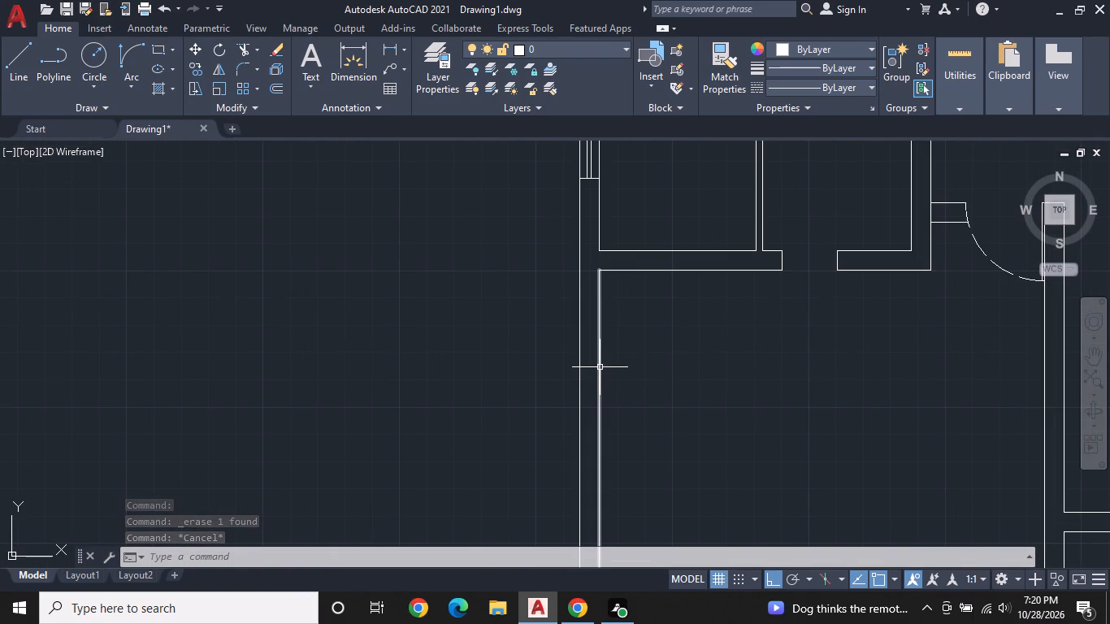
text(L)
key(space)
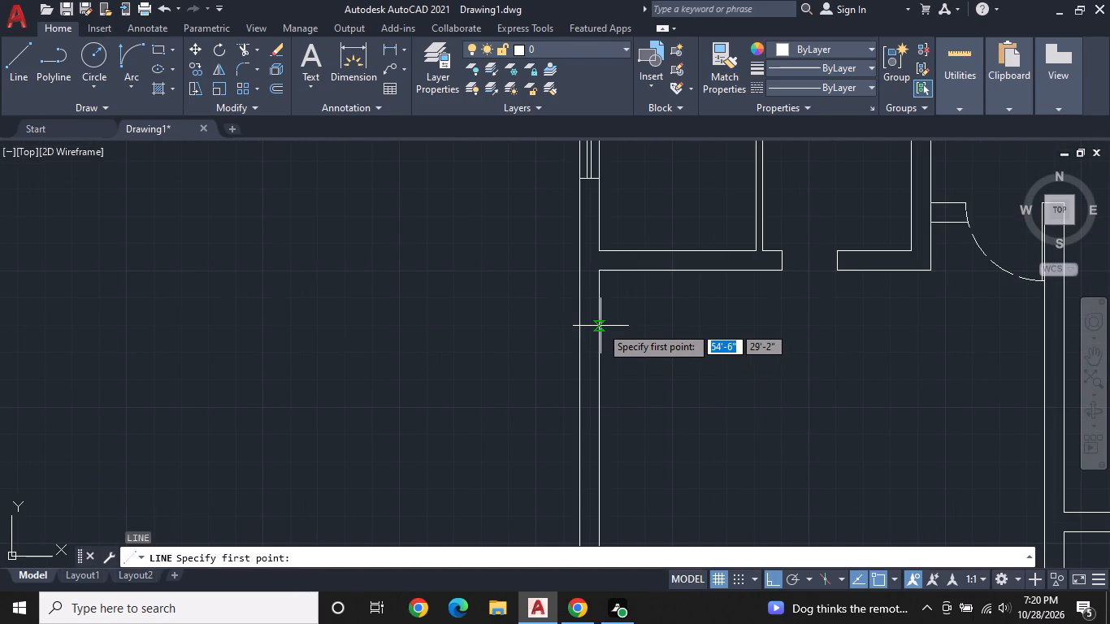
click(601, 326)
click(576, 333)
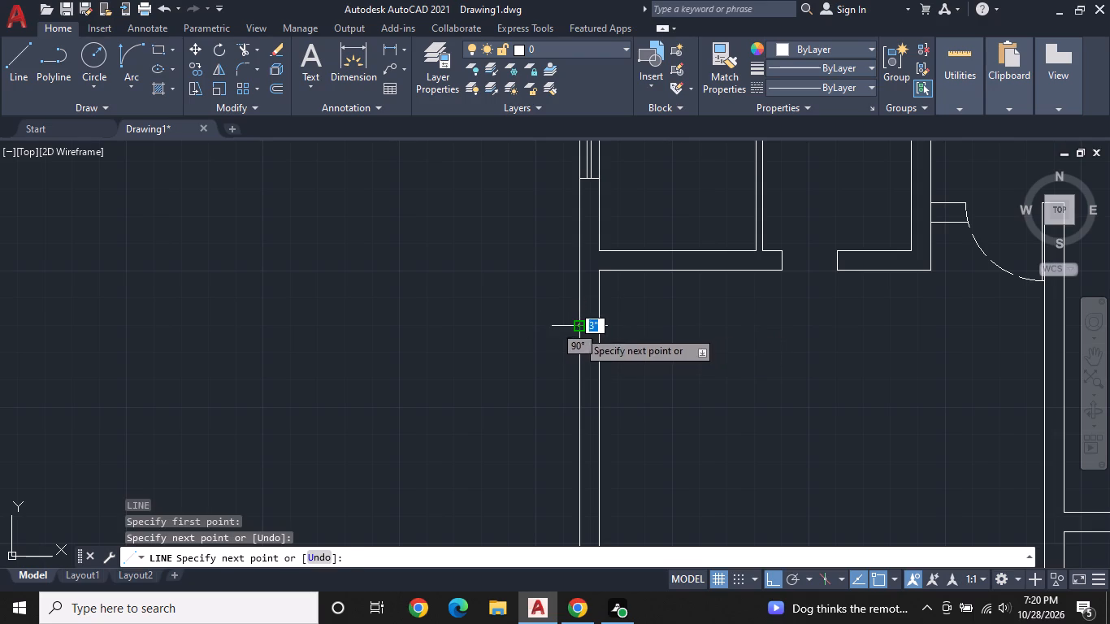
key(space)
Draw a centre line about 4'-2" south from the new jamb's midpoint, and close it with a second jamb line across the west wall.
key(space)
click(589, 324)
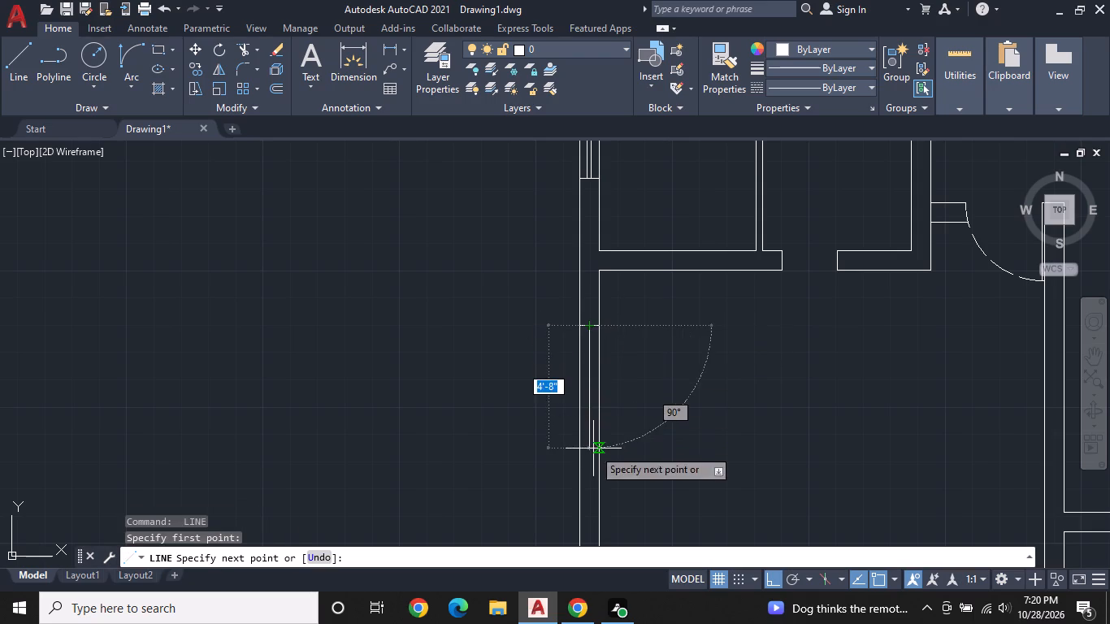
middle_drag(593, 448, 600, 389)
scroll(601, 377, up, 1)
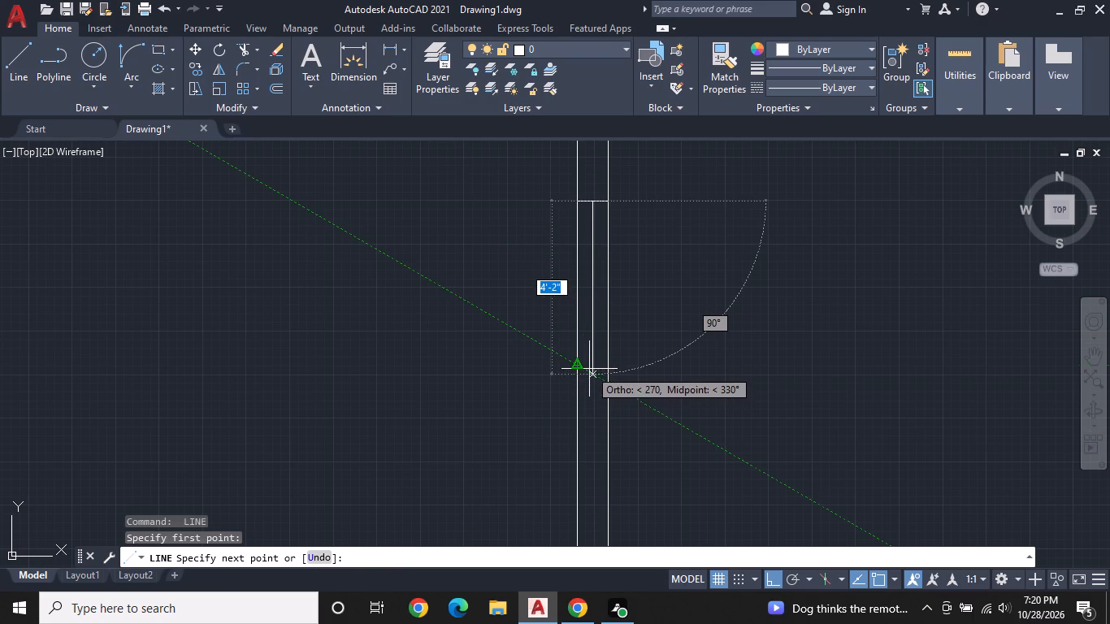
click(597, 383)
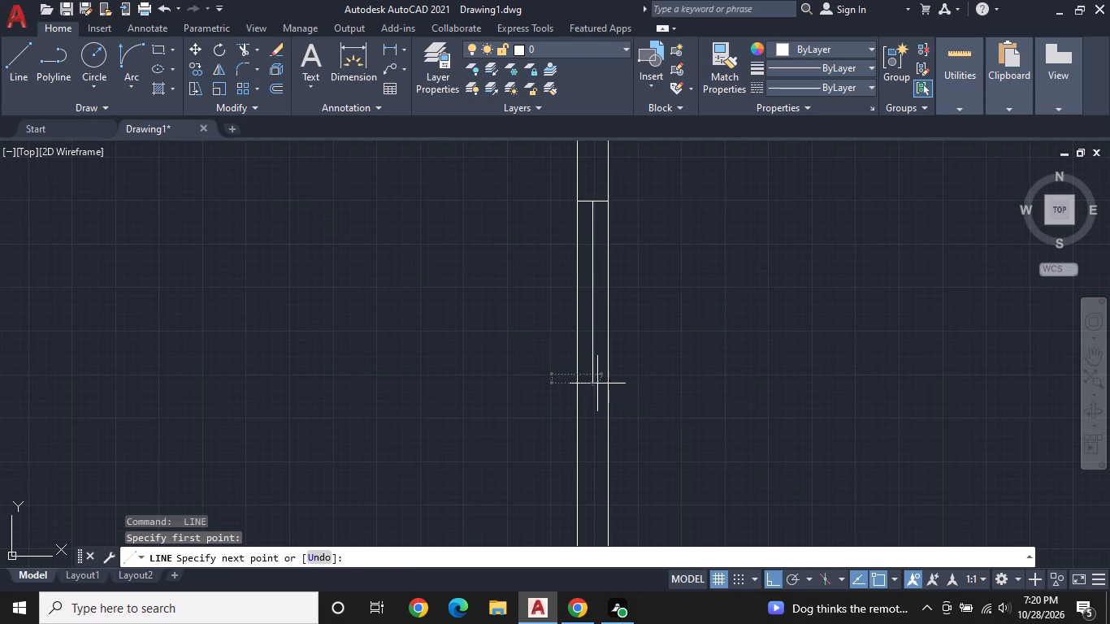
click(612, 372)
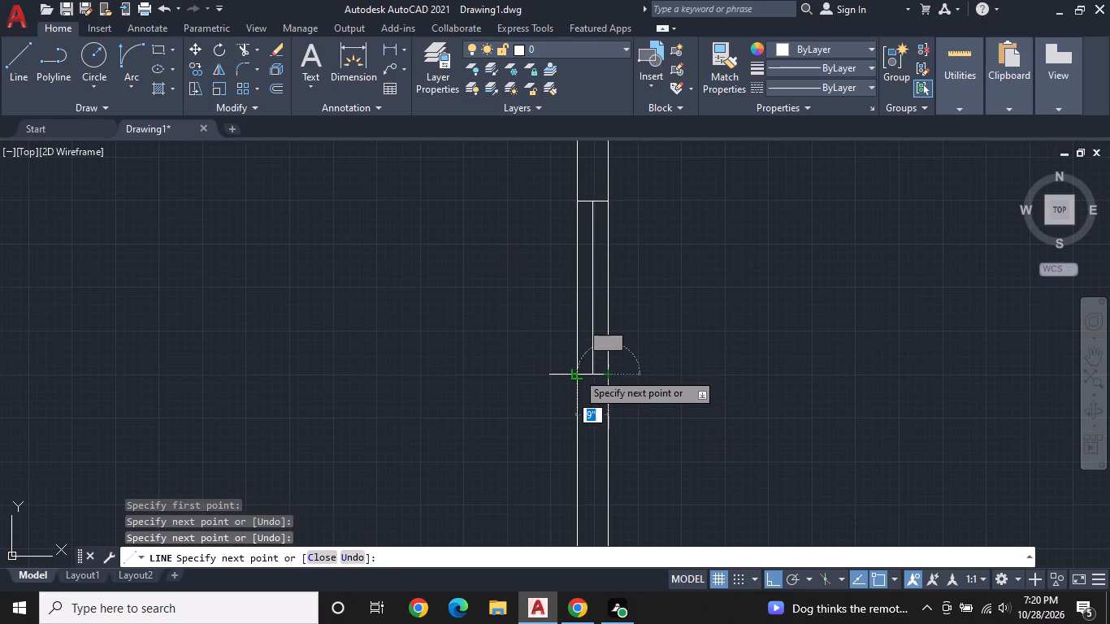
click(574, 373)
key(space)
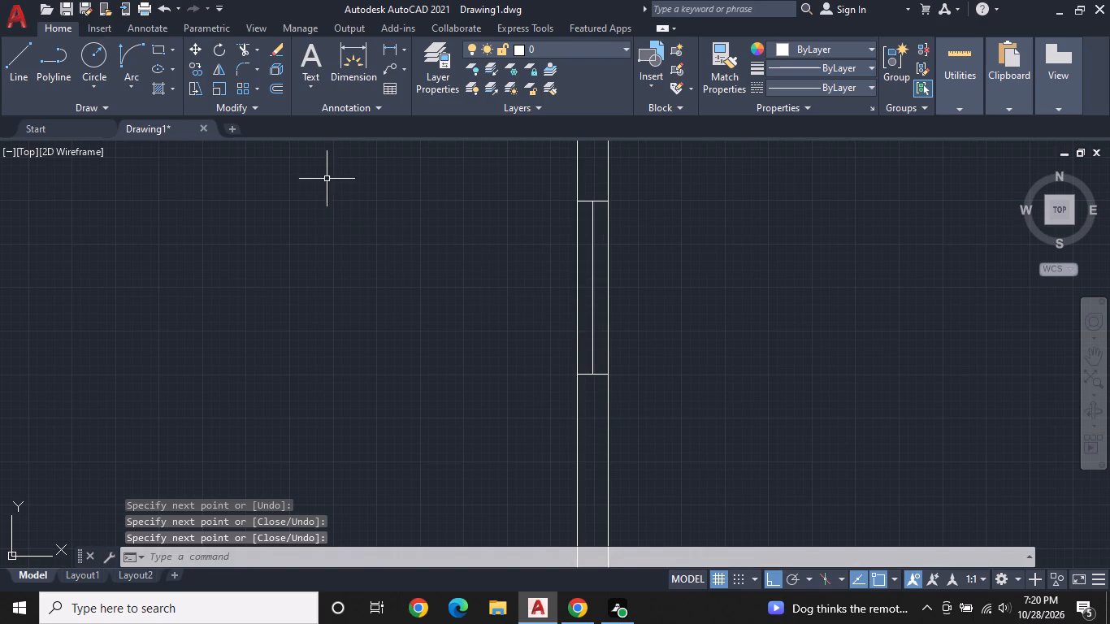
Offset the southwest room's west window centre line 1" to both the west and the east.
click(275, 84)
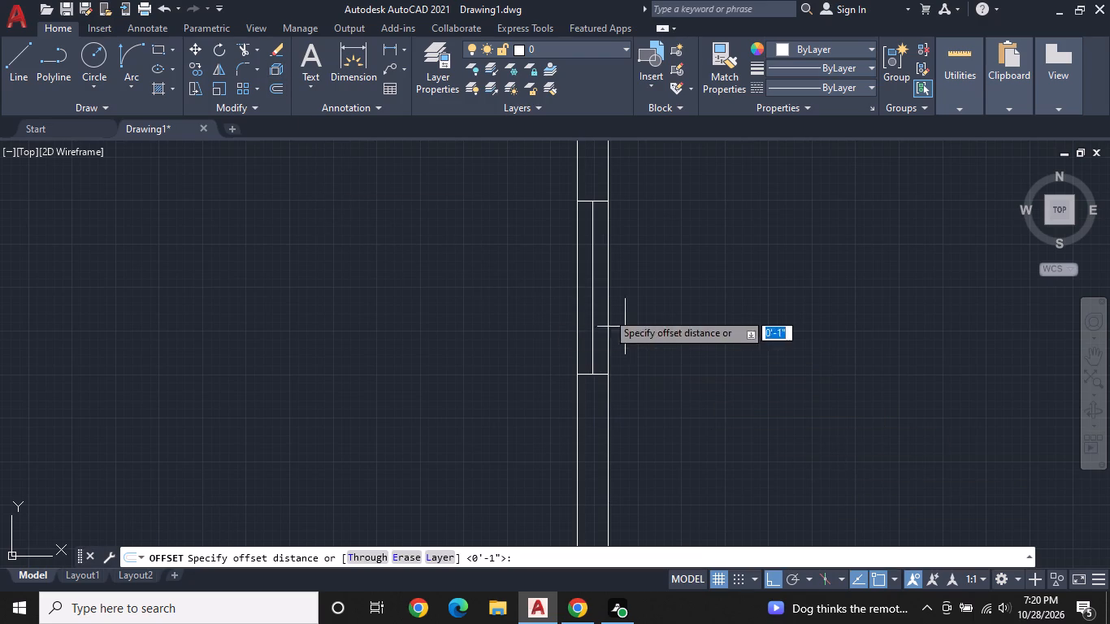
key(space)
click(592, 318)
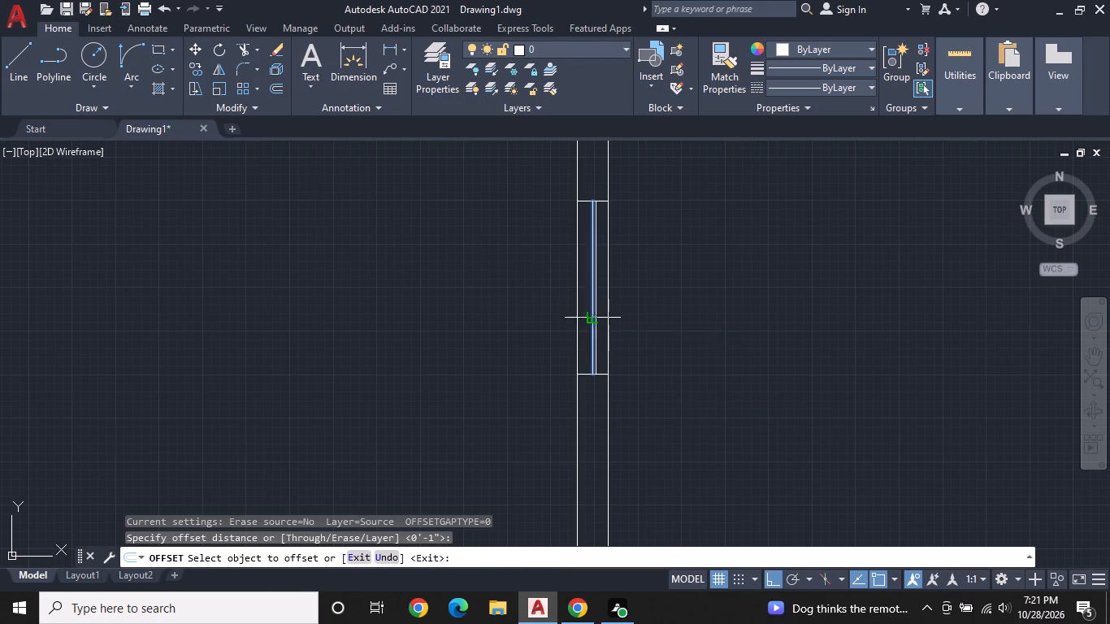
click(544, 331)
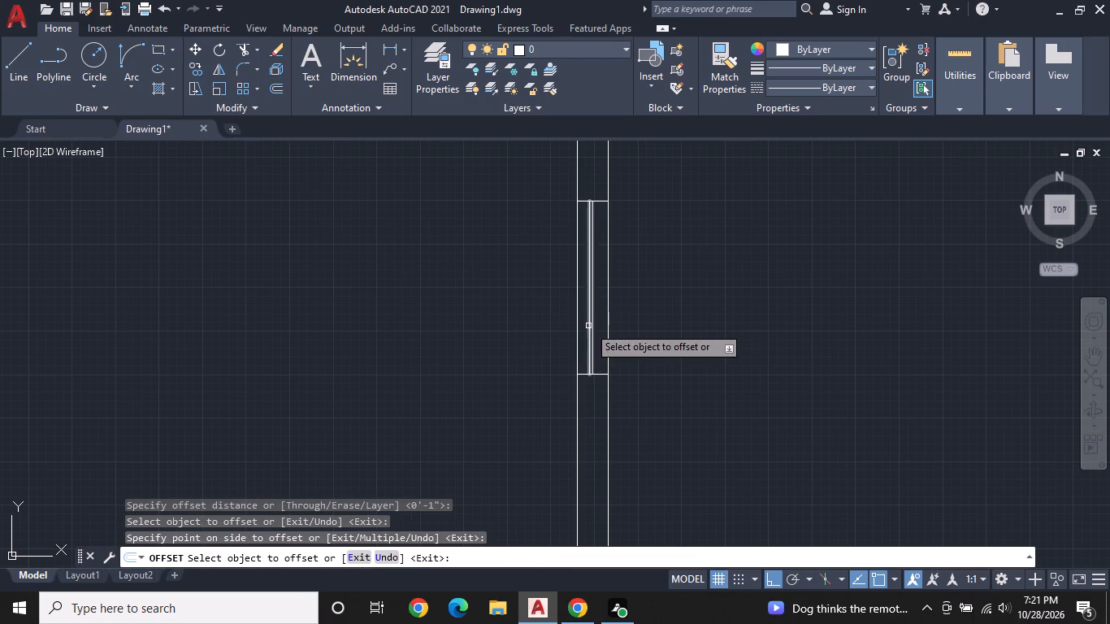
scroll(588, 326, up, 2)
click(599, 314)
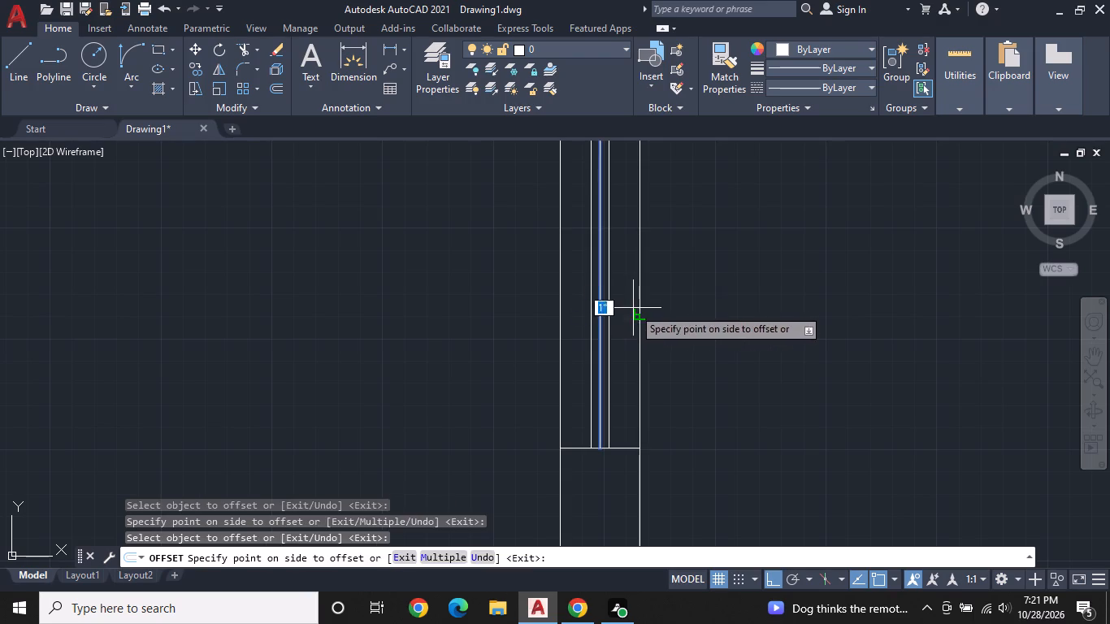
click(635, 308)
key(space)
Erase the original centre line between the two offset lines of the southwest room's west window.
click(601, 331)
right_click(601, 331)
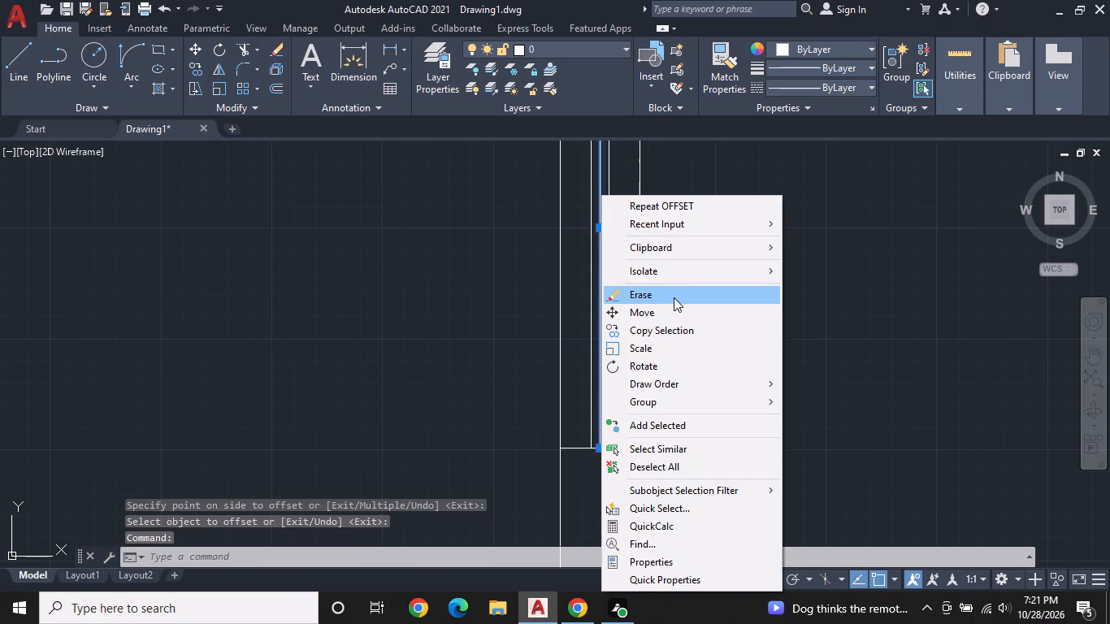
click(675, 293)
Draw a jamb line across the southwest room's south exterior wall, near its east end.
scroll(639, 337, down, 3)
middle_drag(696, 369, 534, 340)
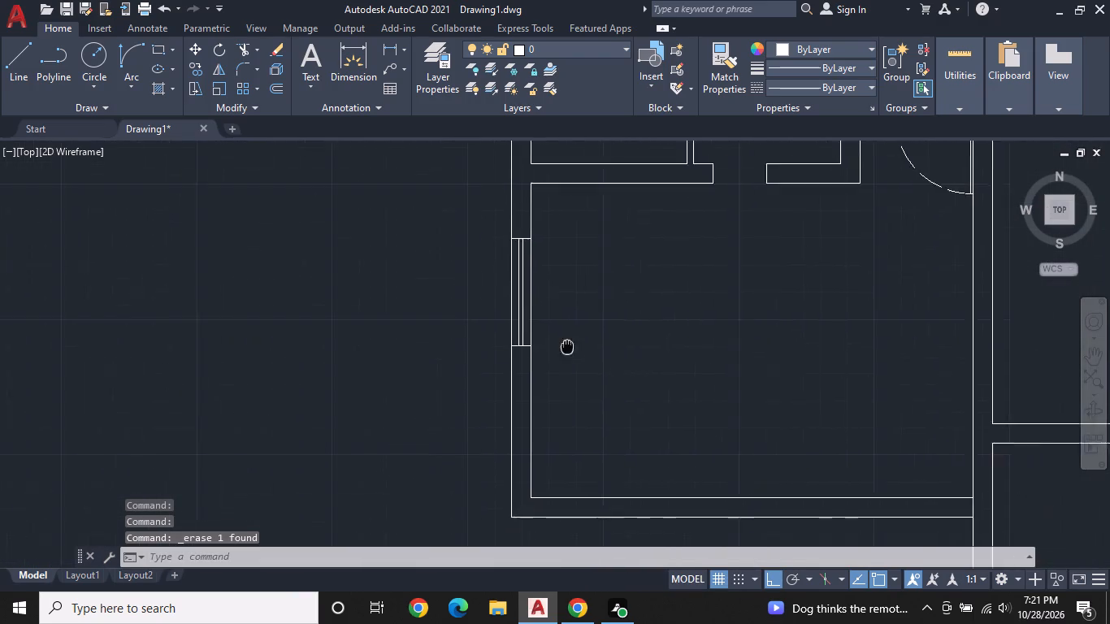
middle_drag(534, 340, 457, 325)
middle_drag(518, 402, 582, 266)
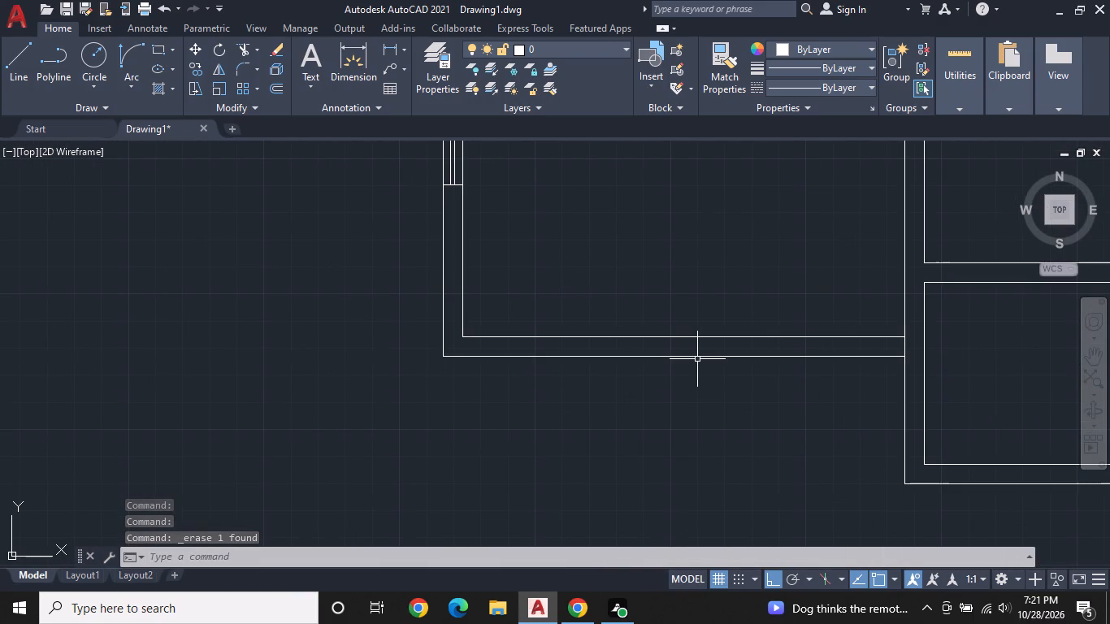
text(L)
key(space)
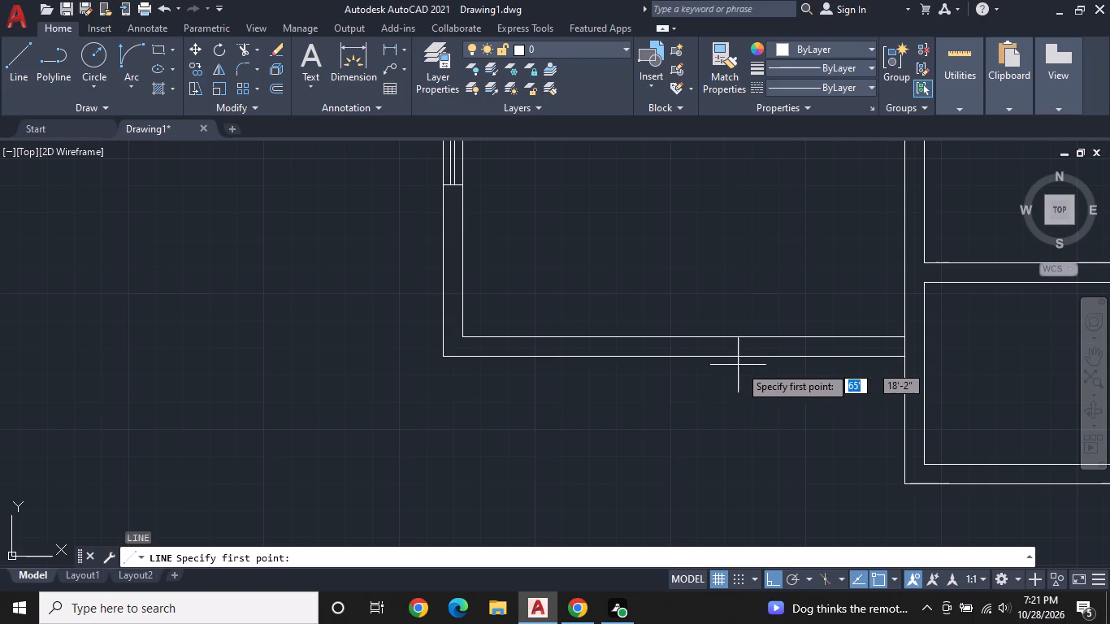
click(839, 338)
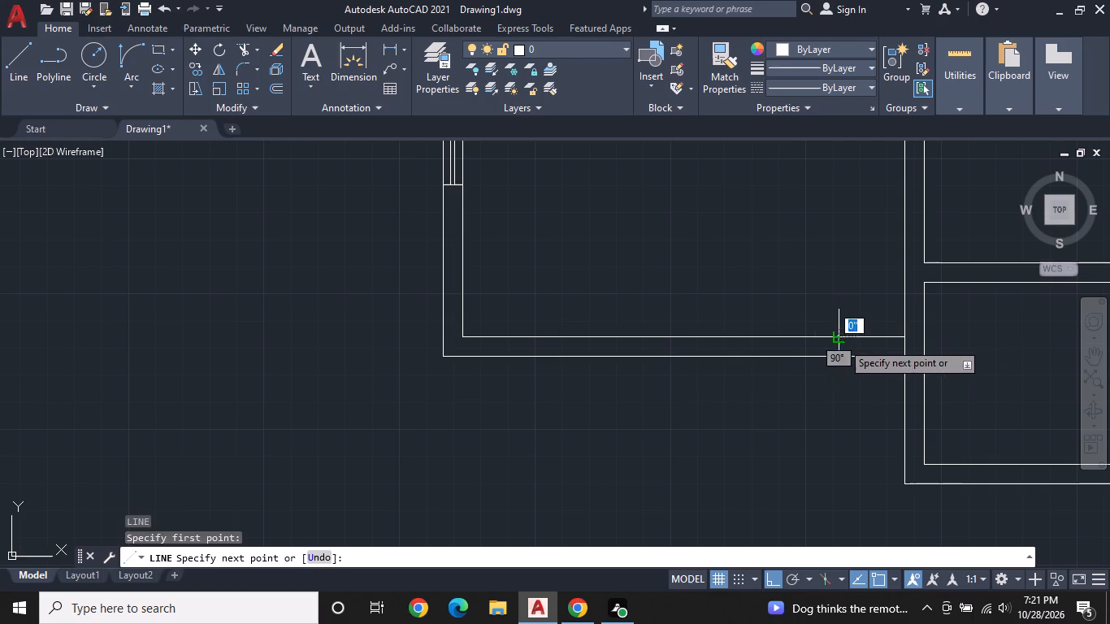
click(840, 360)
key(space)
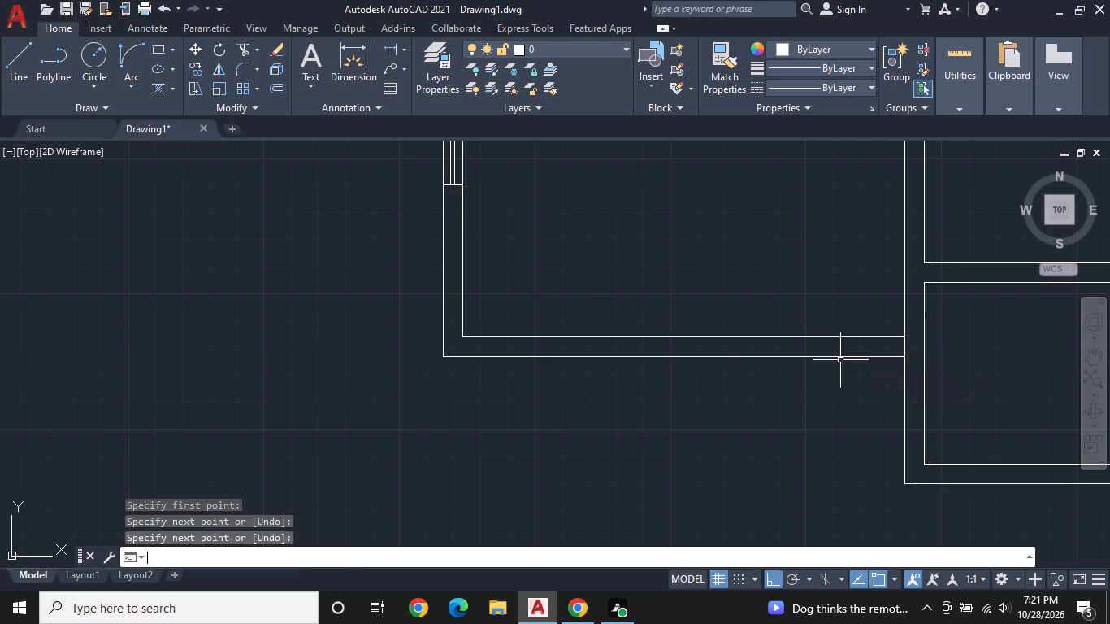
Draw a centre line about 4'-4" west from the south wall jamb's midpoint, and close it with a second jamb line across the wall.
scroll(840, 360, up, 2)
key(space)
click(838, 333)
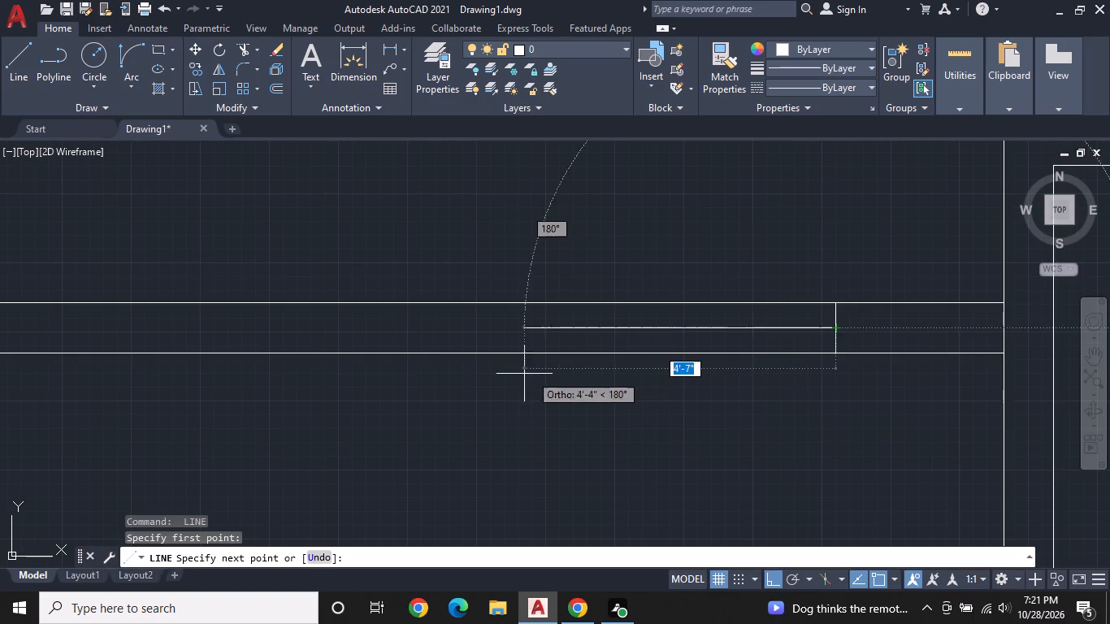
click(549, 327)
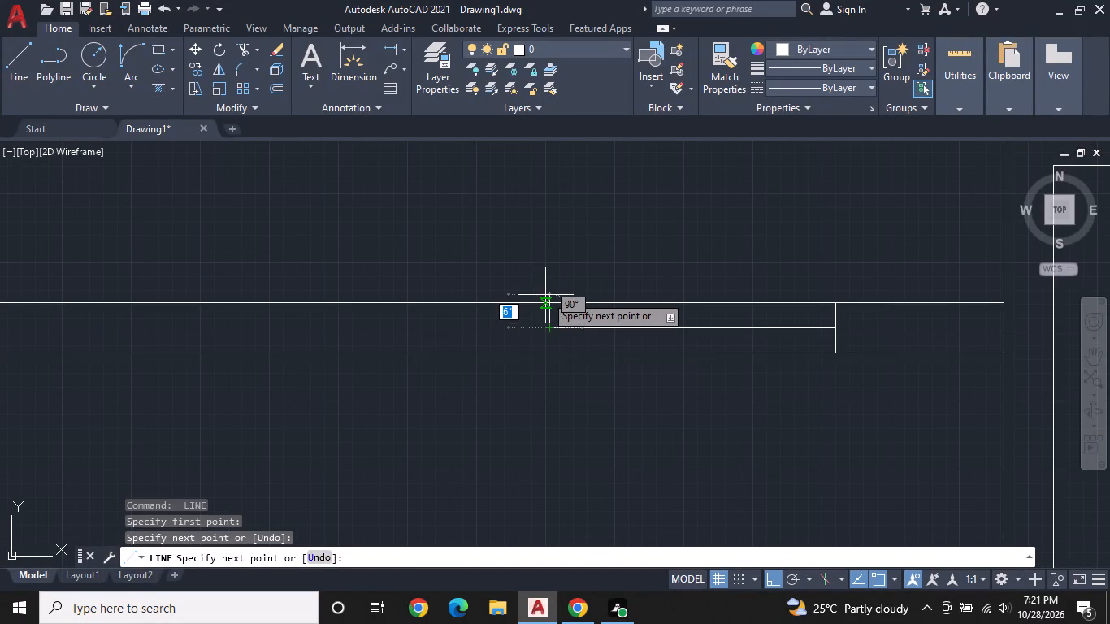
click(551, 303)
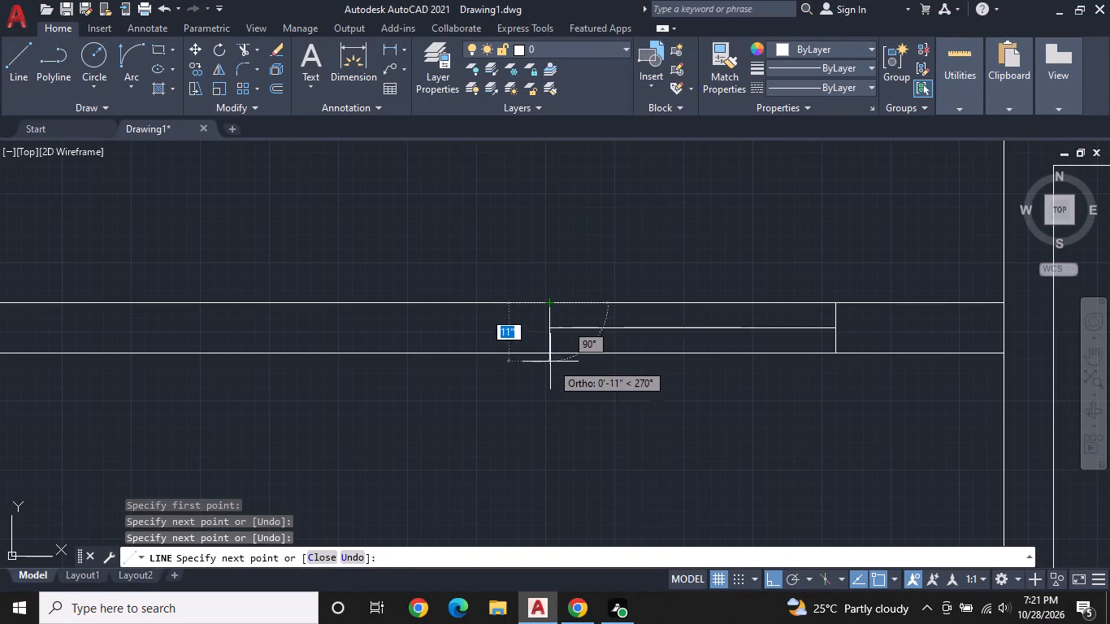
click(548, 353)
key(space)
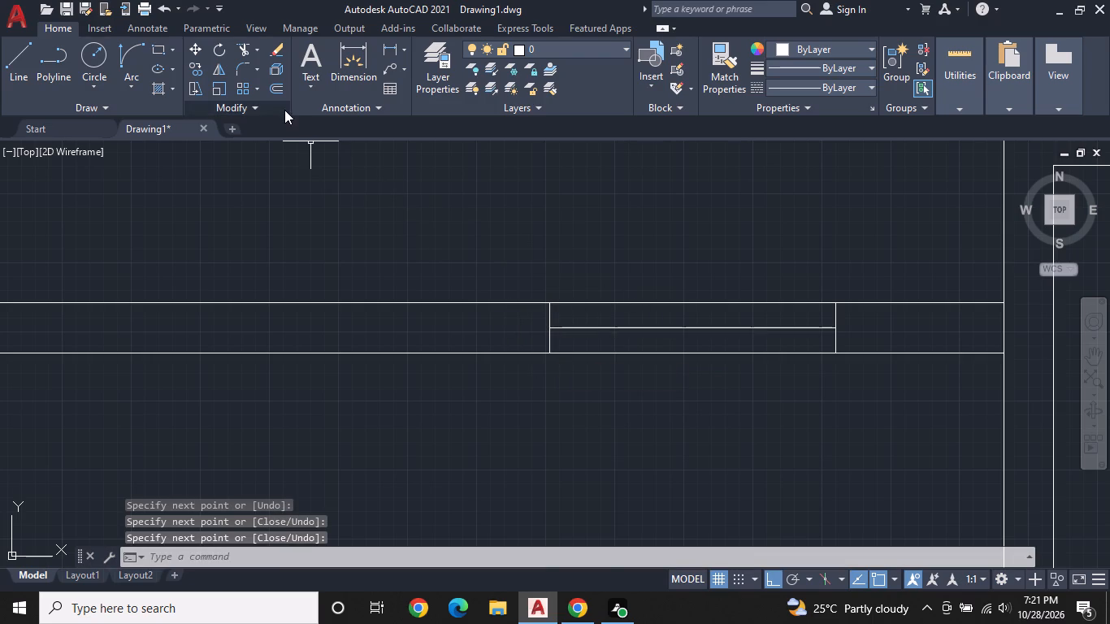
Offset the south window's centre line 1" to both the north and the south.
click(275, 87)
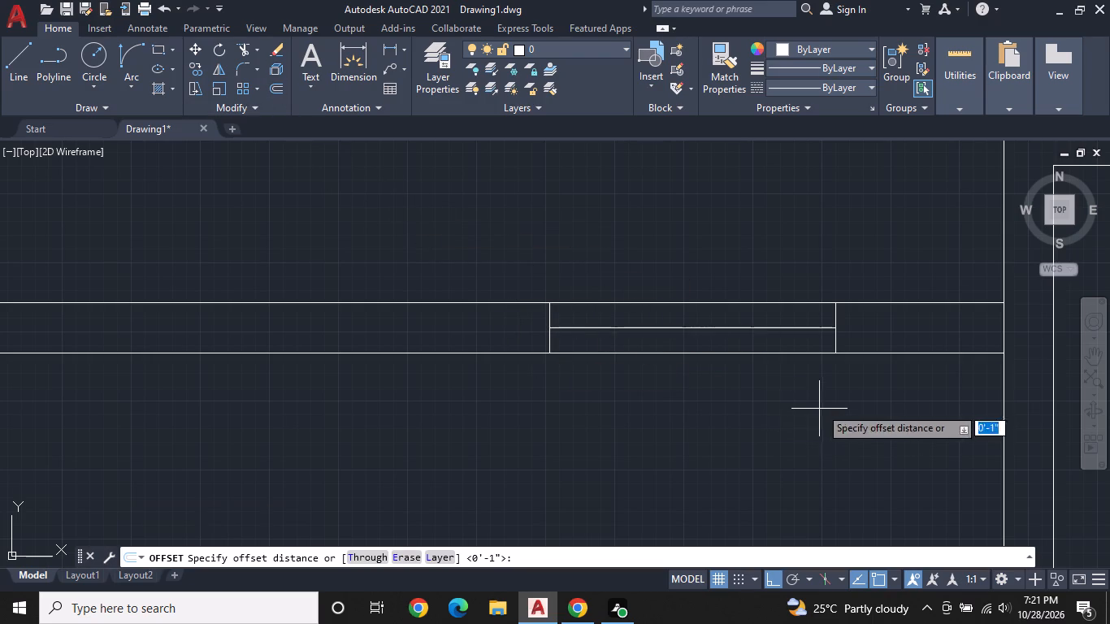
key(space)
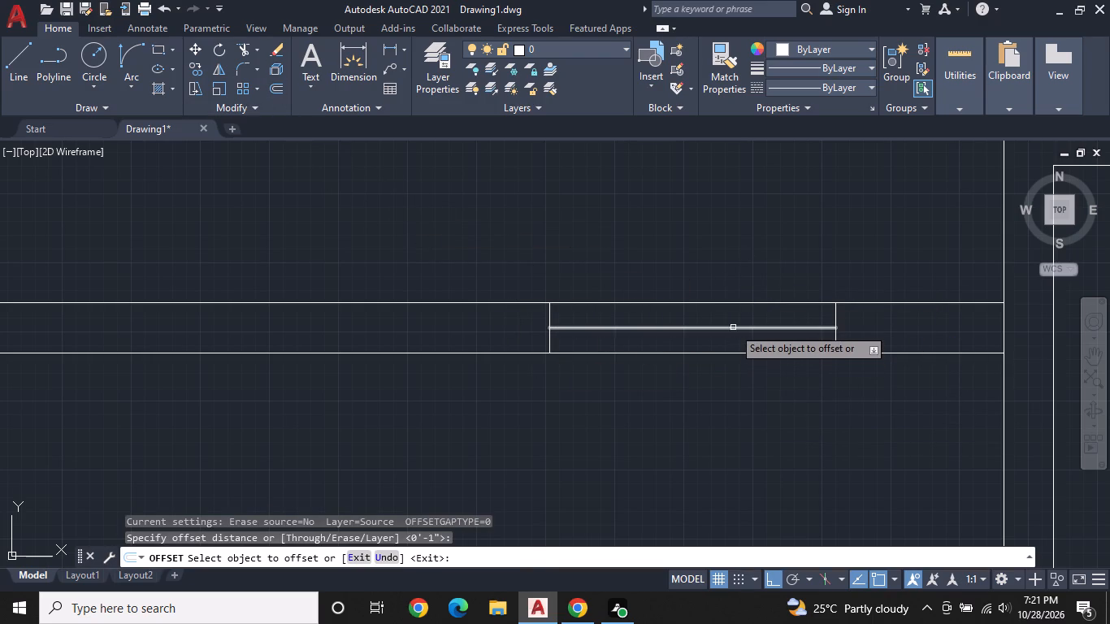
click(733, 327)
click(724, 293)
click(726, 329)
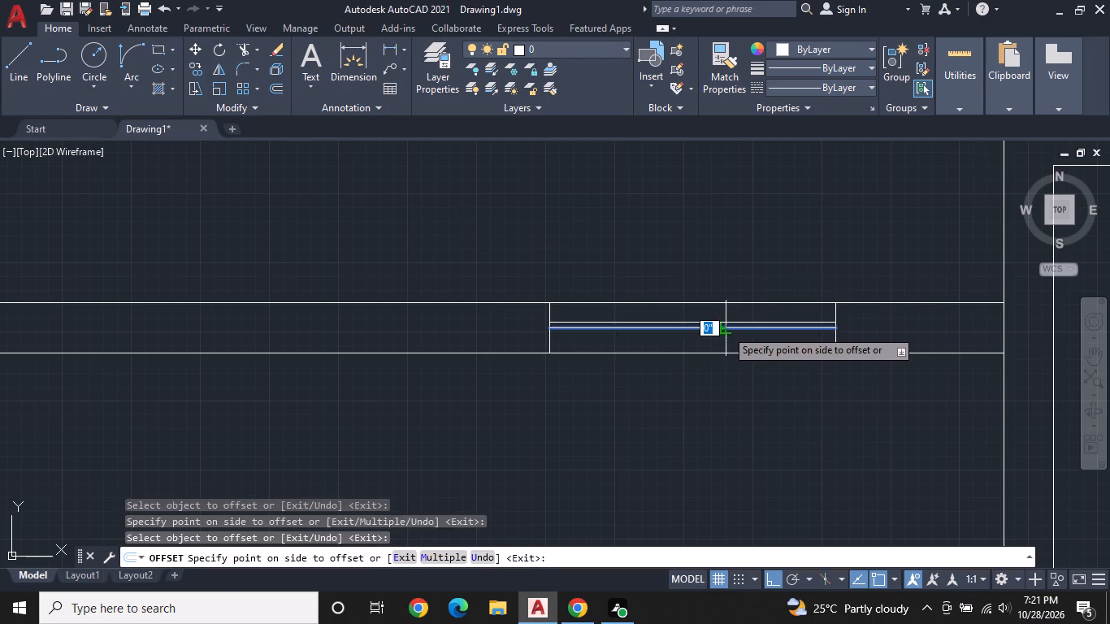
click(726, 362)
key(space)
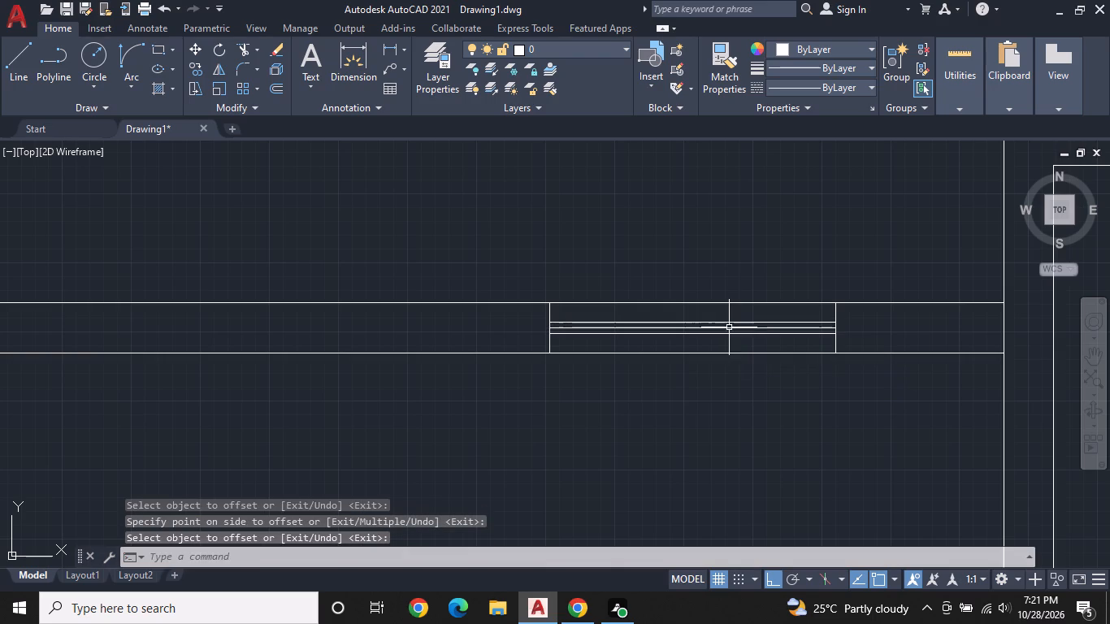
Erase the original centre line between the south window's two offset lines.
click(727, 327)
right_click(727, 327)
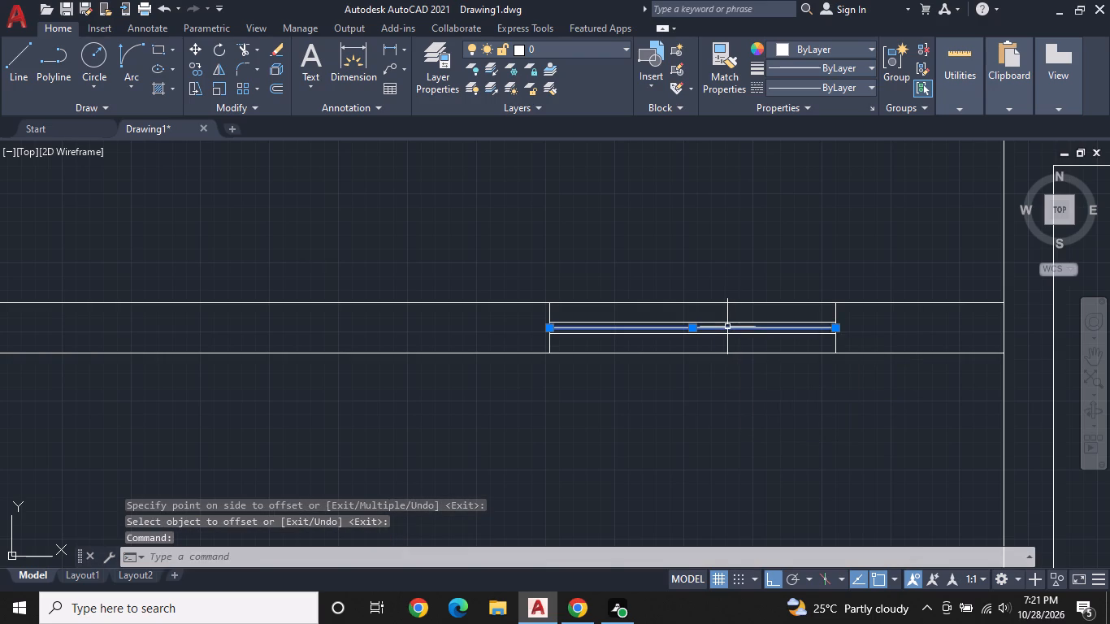
click(780, 290)
Draw a jamb line across the horizontal wall between the two middle rooms east of the southwest room, toward the wall's east end.
scroll(512, 323, down, 2)
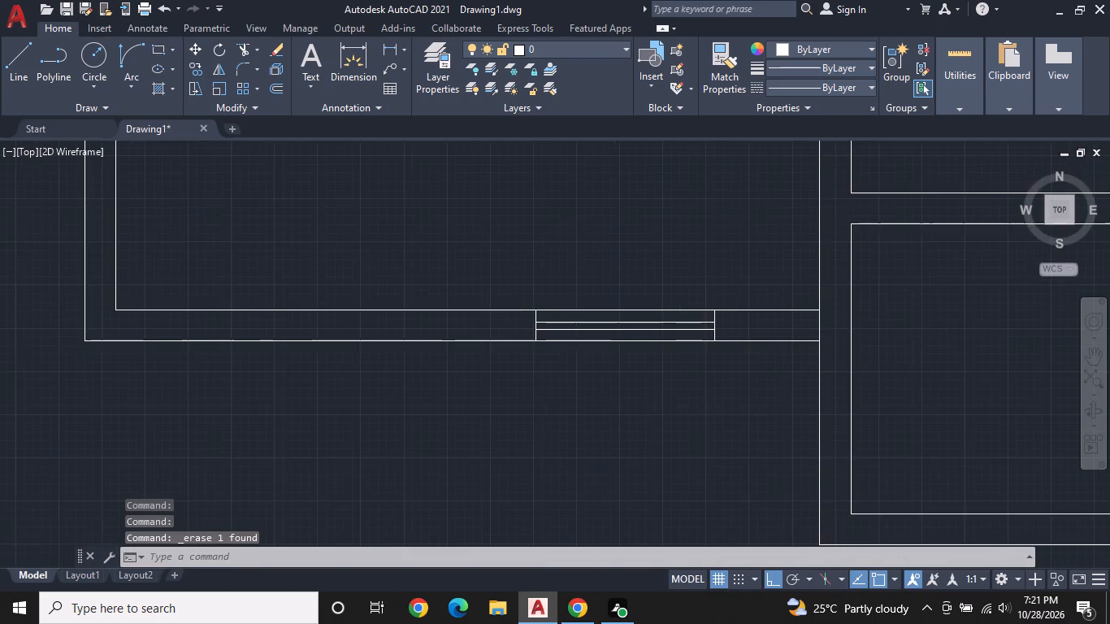
middle_drag(501, 344, 209, 426)
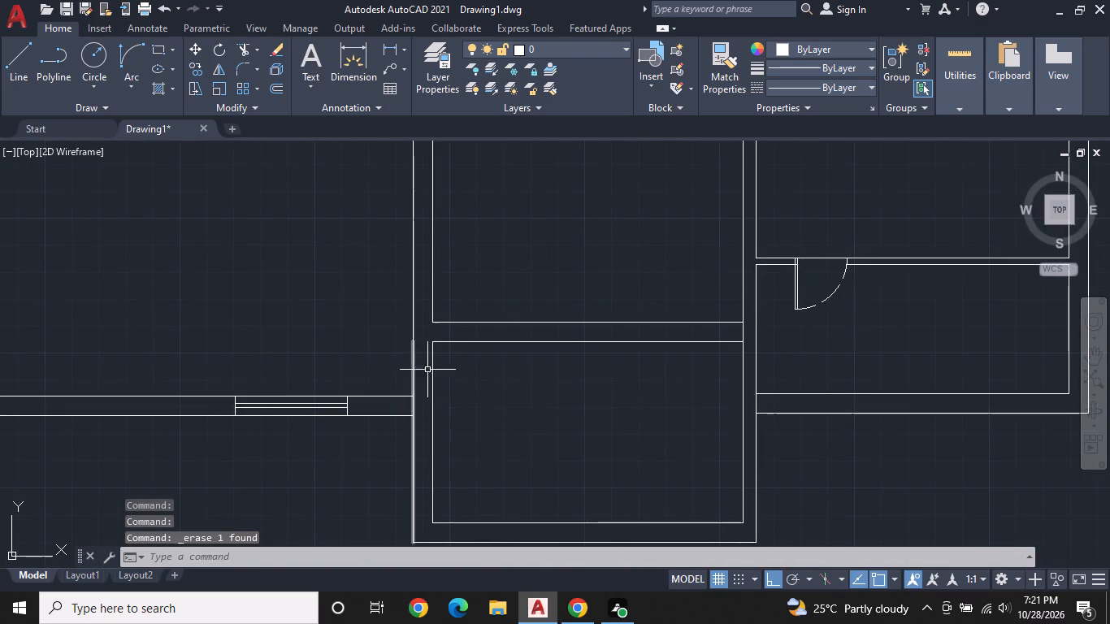
middle_drag(618, 359, 477, 411)
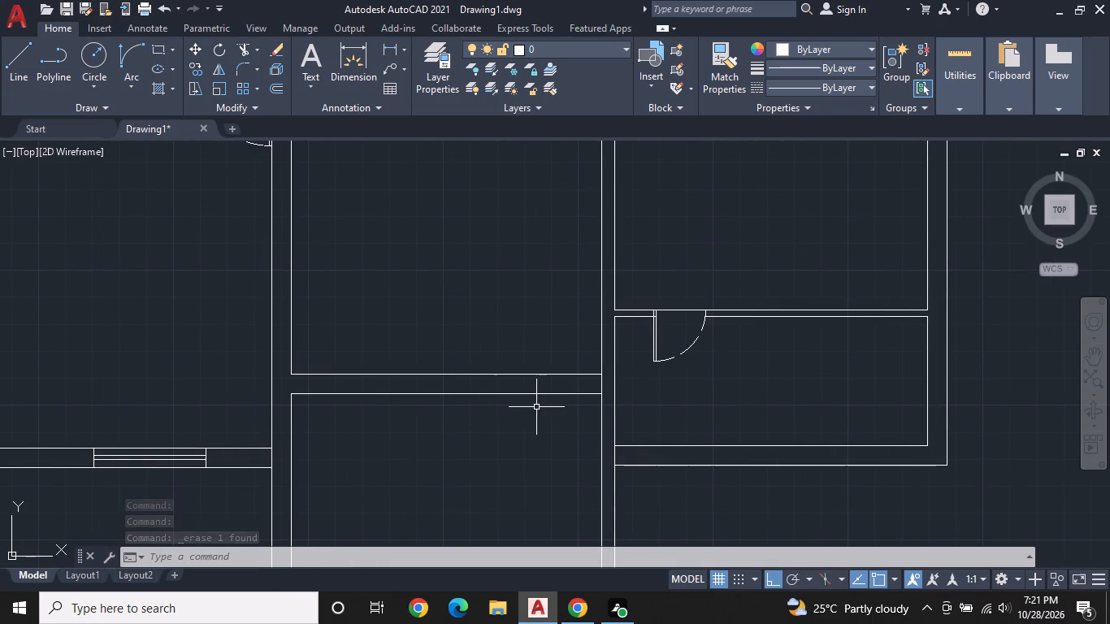
text(L)
key(space)
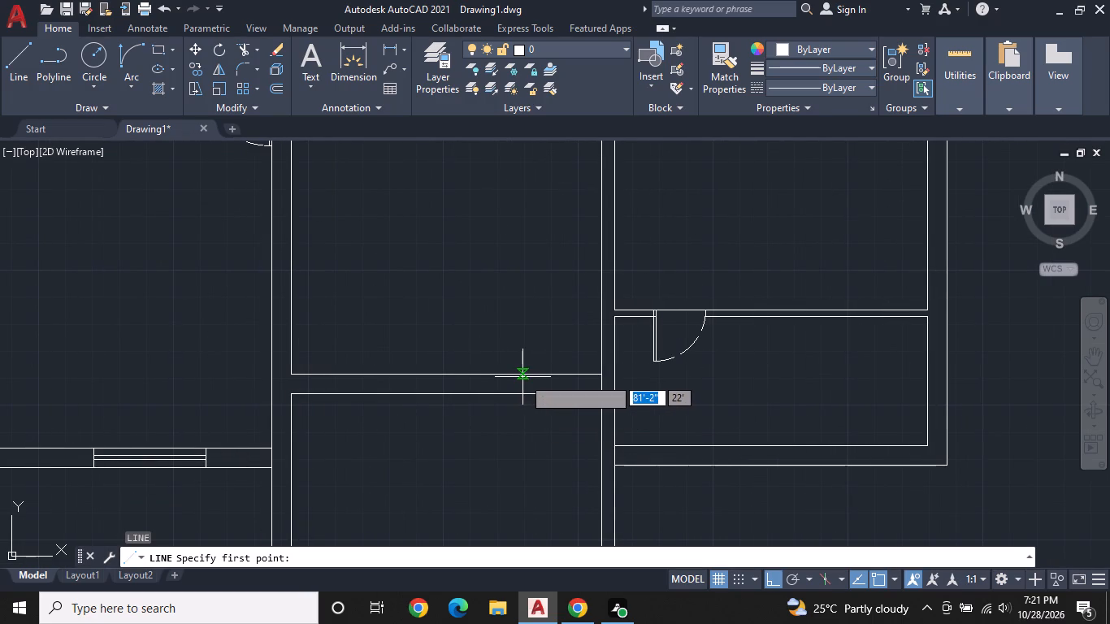
click(522, 375)
click(522, 398)
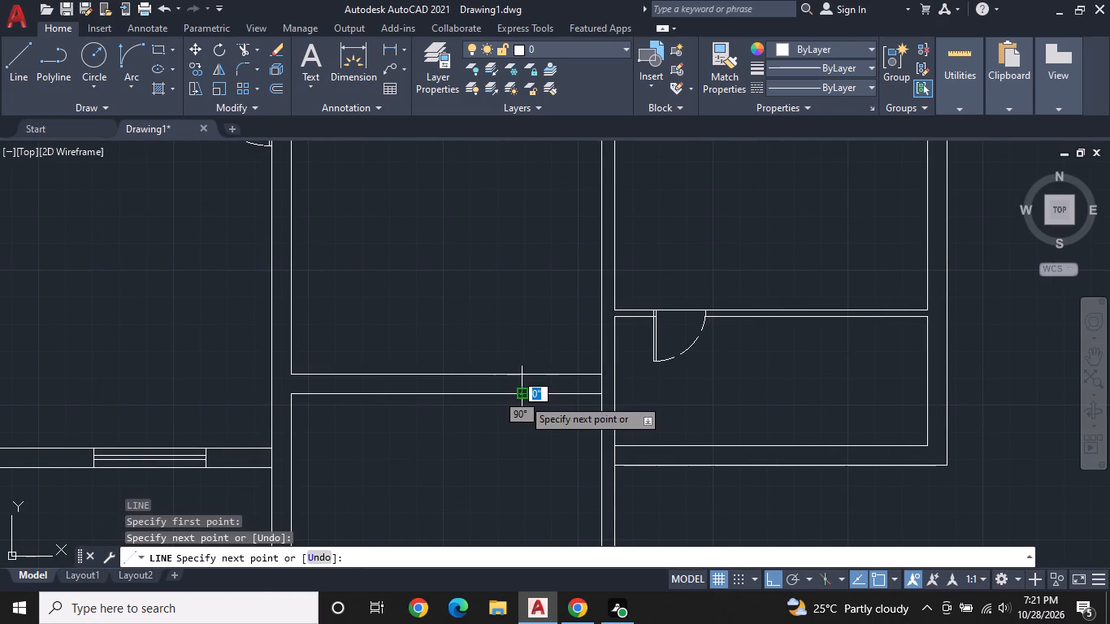
key(space)
Draw a centre line about 6' west from the middle-room wall jamb's midpoint, and close it with a second jamb line across the wall.
scroll(522, 387, up, 1)
key(space)
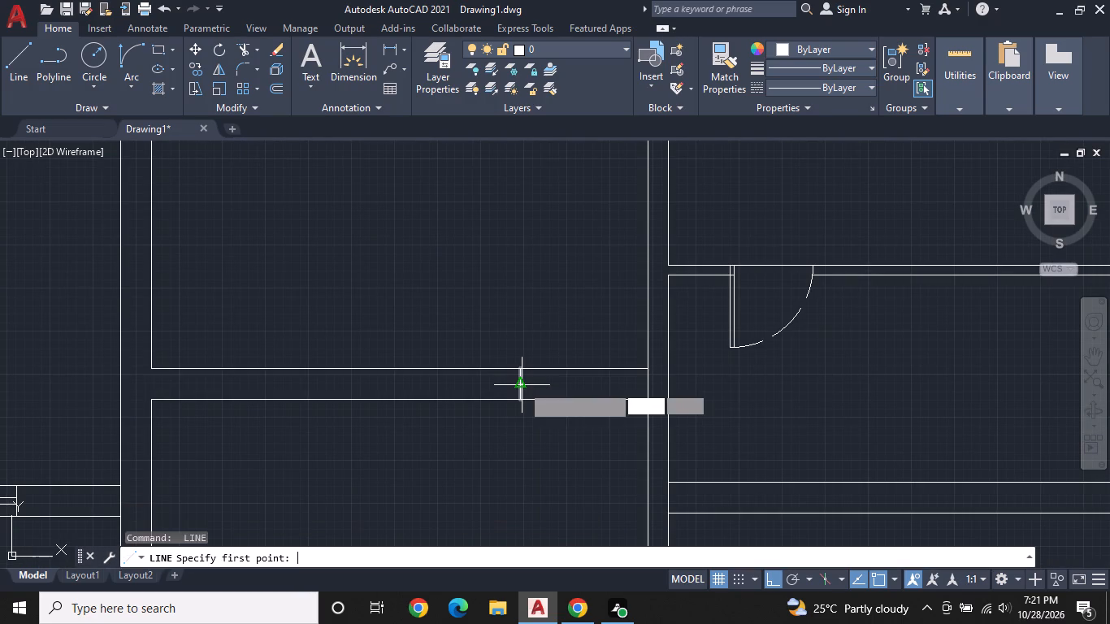
click(517, 385)
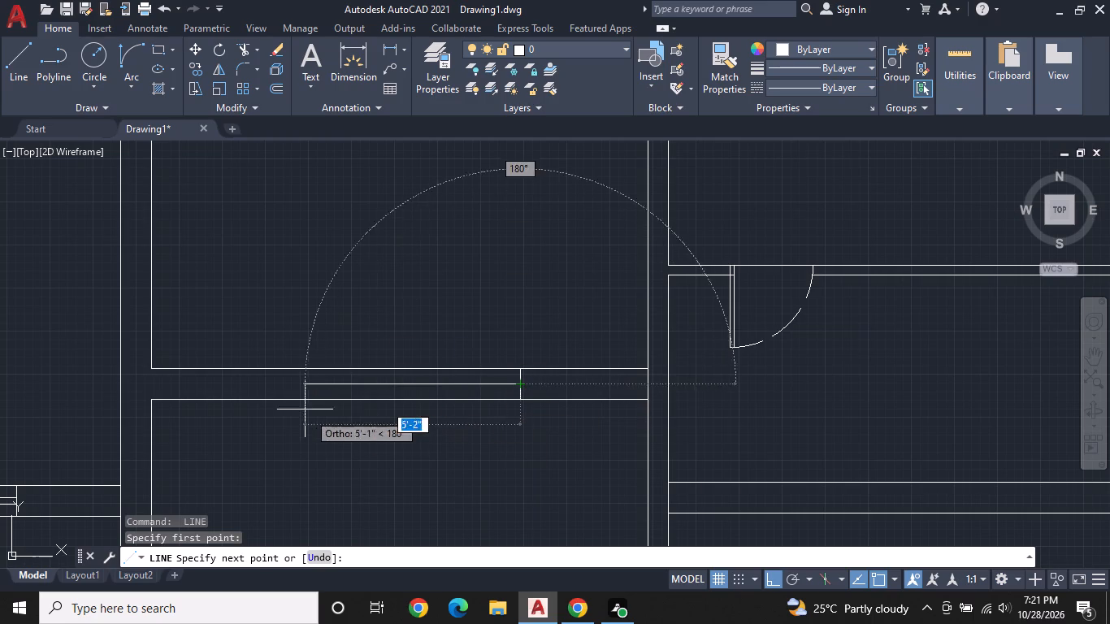
middle_drag(290, 391, 663, 391)
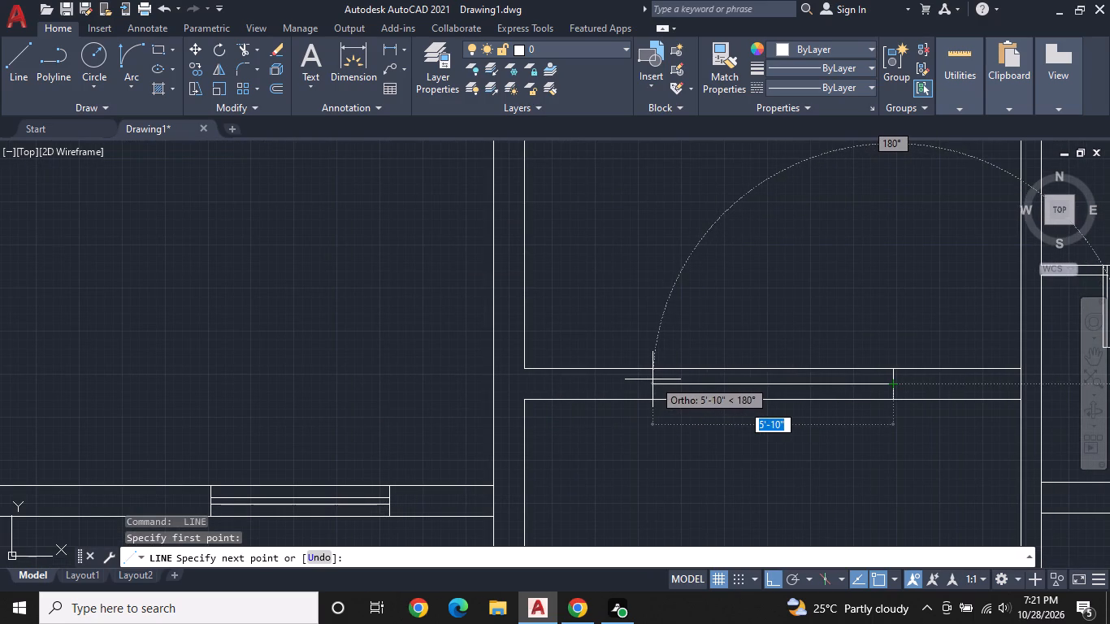
click(636, 383)
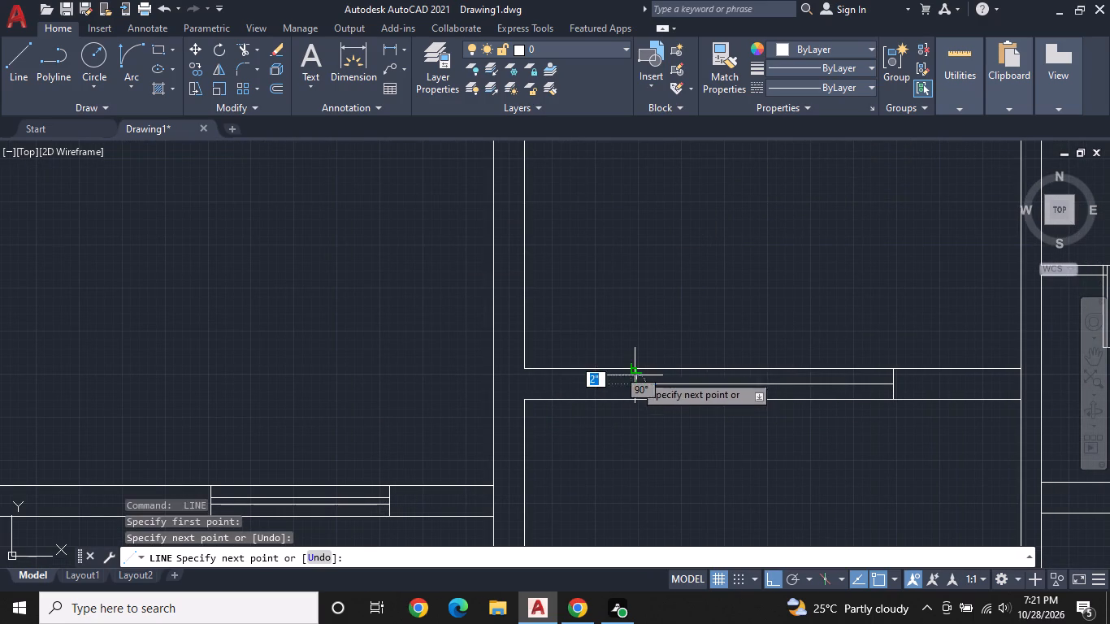
click(634, 370)
click(635, 400)
key(space)
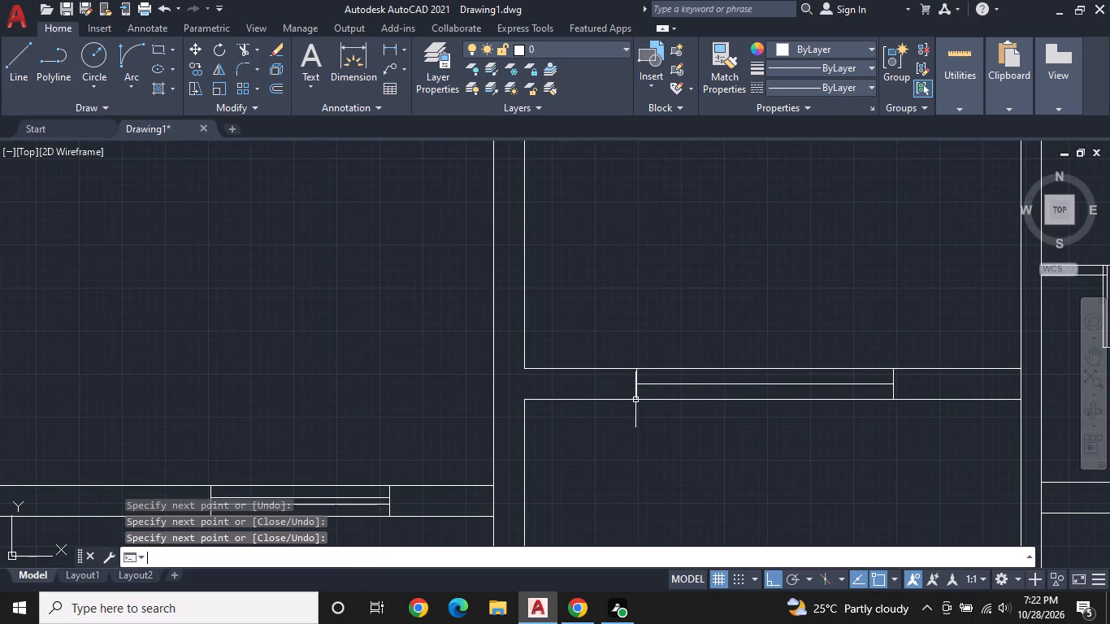
Offset the middle-room window's centre line 1" to both the north and the south.
middle_drag(648, 423, 332, 467)
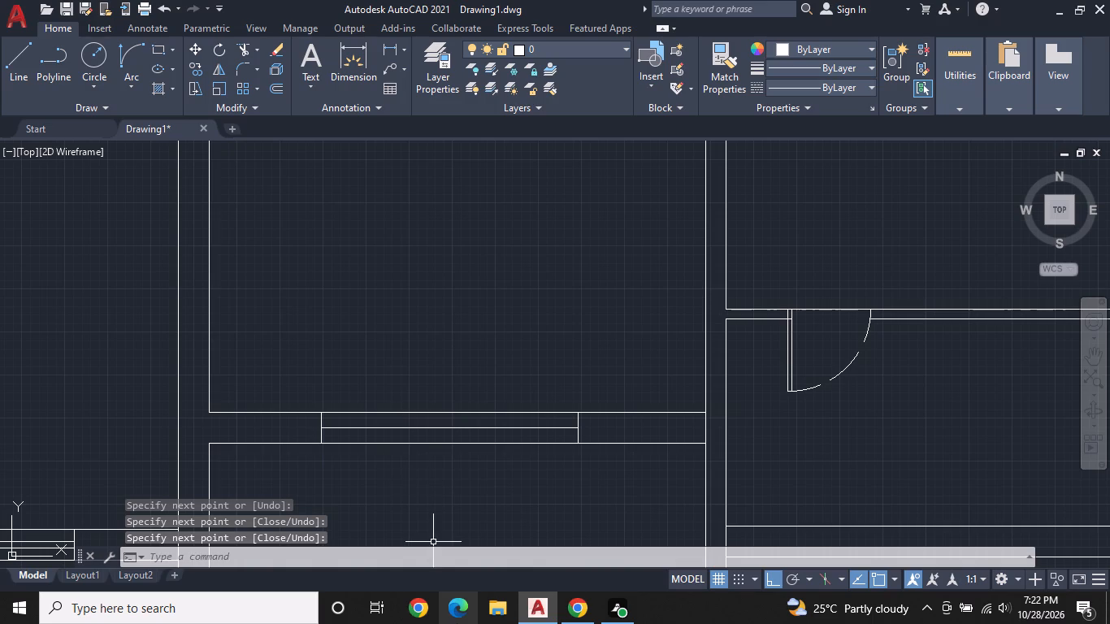
click(279, 87)
key(space)
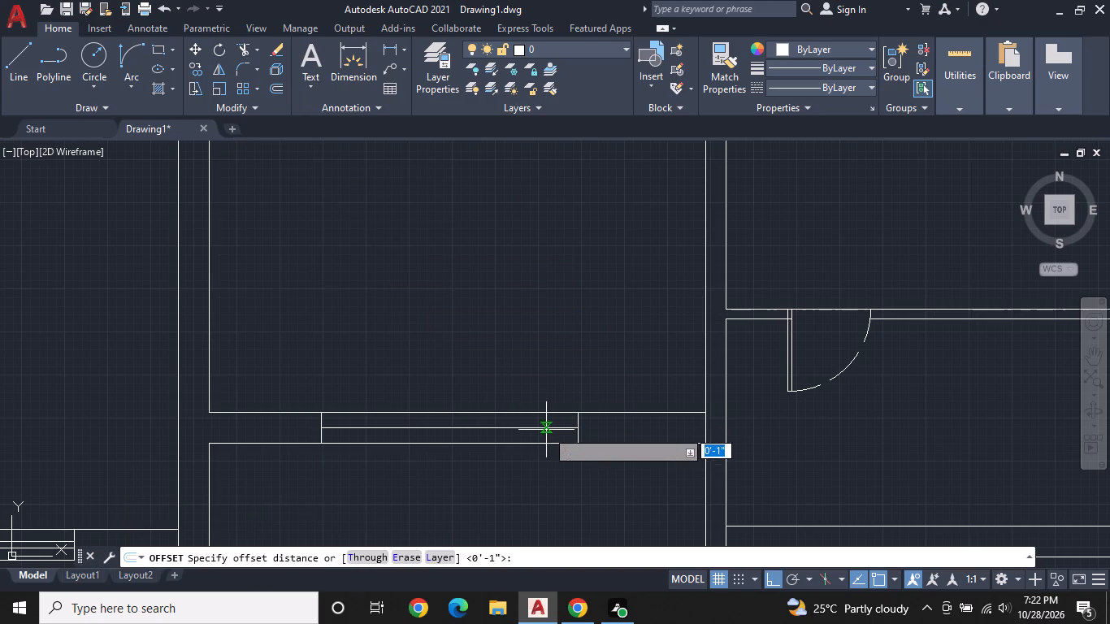
click(546, 430)
click(549, 386)
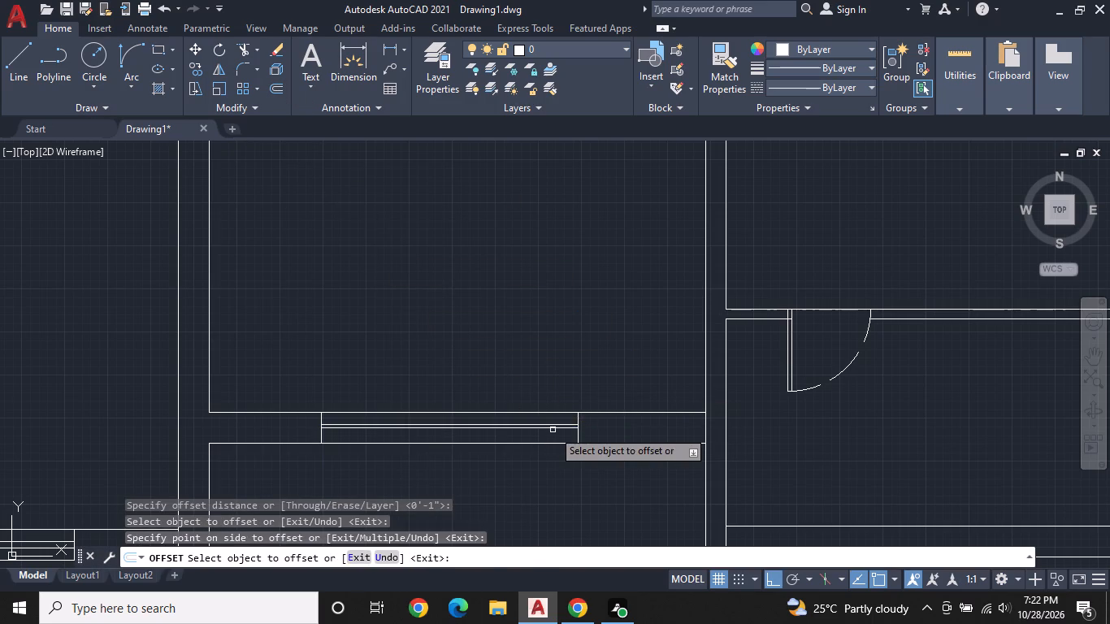
click(553, 430)
click(555, 457)
key(space)
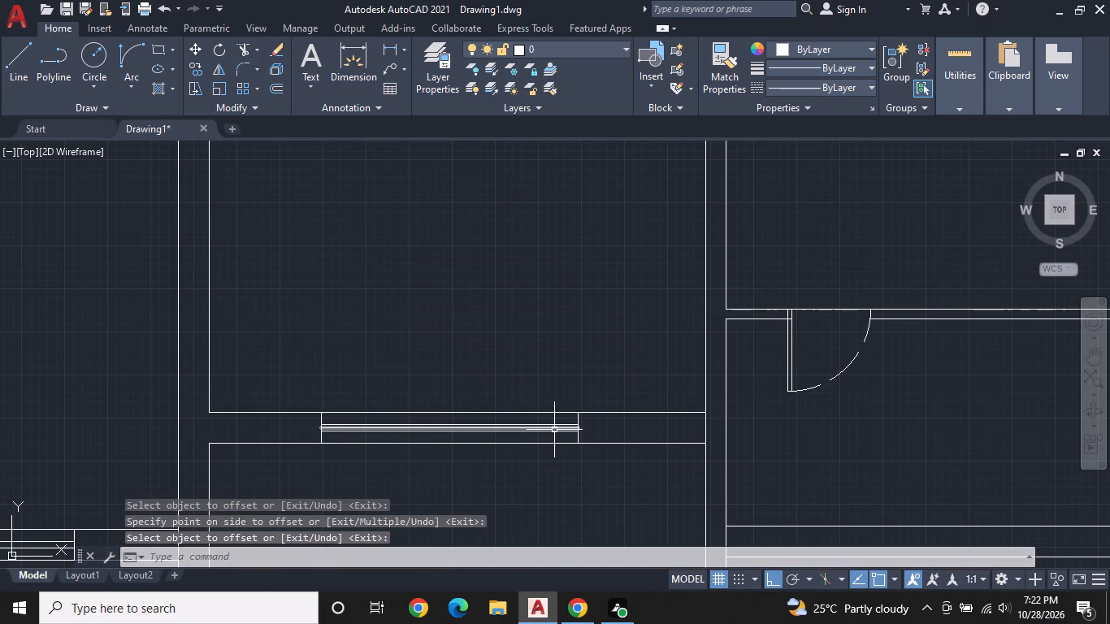
Erase the original centre line between the middle-room window's two offset lines.
scroll(554, 430, up, 2)
click(553, 425)
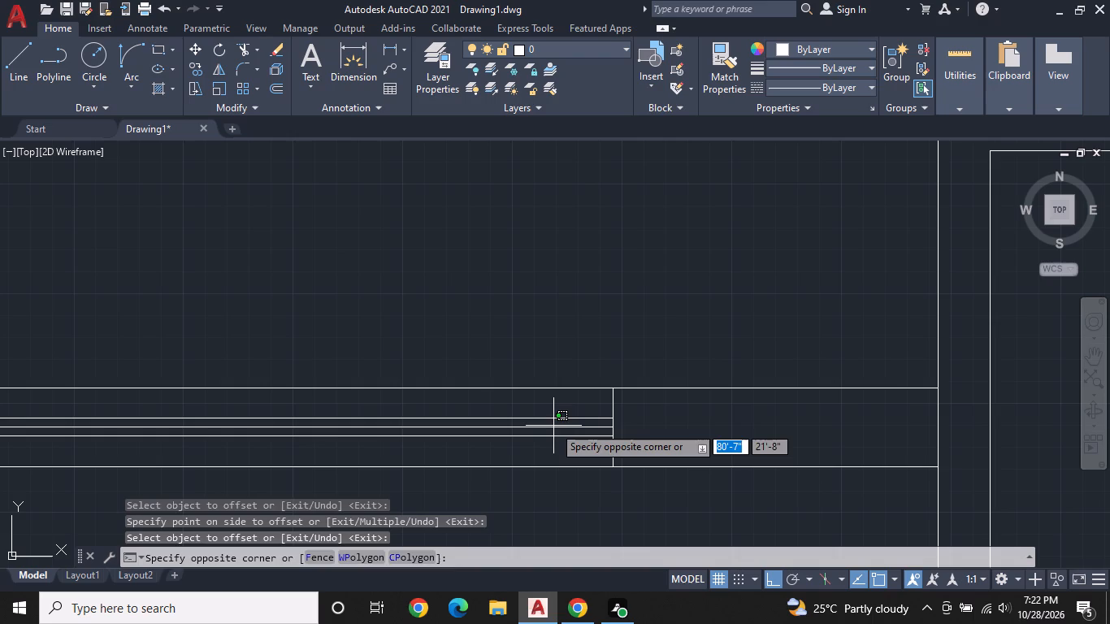
click(553, 429)
right_click(553, 429)
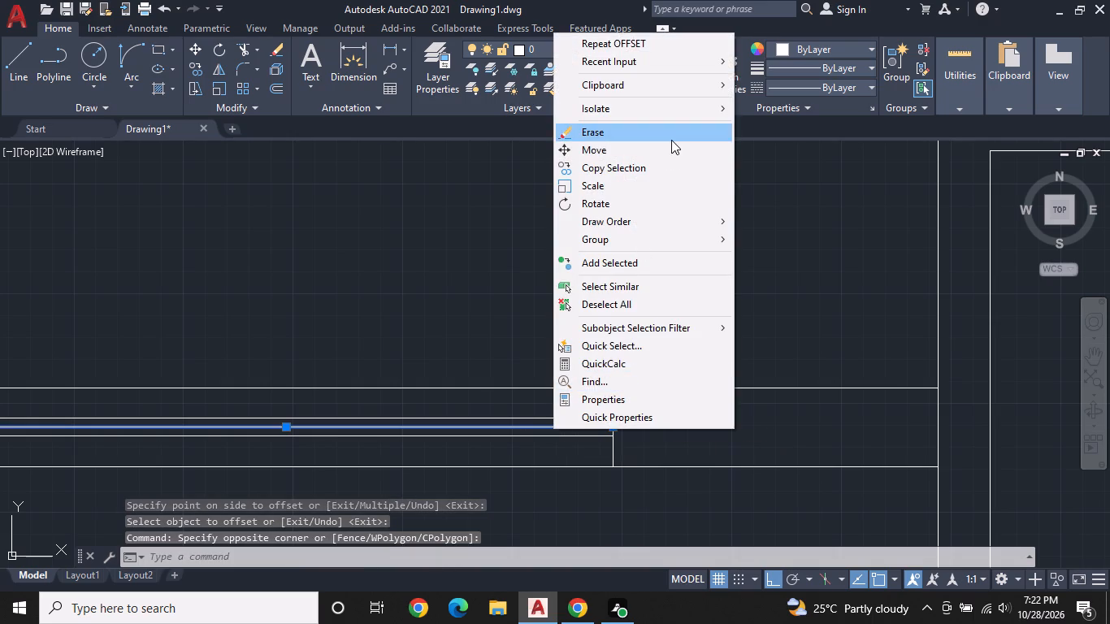
click(671, 140)
Draw a jamb line across the east exterior wall, just south of the thin partition with the north-swinging door.
scroll(653, 350, down, 2)
scroll(692, 405, down, 1)
middle_drag(718, 407, 438, 362)
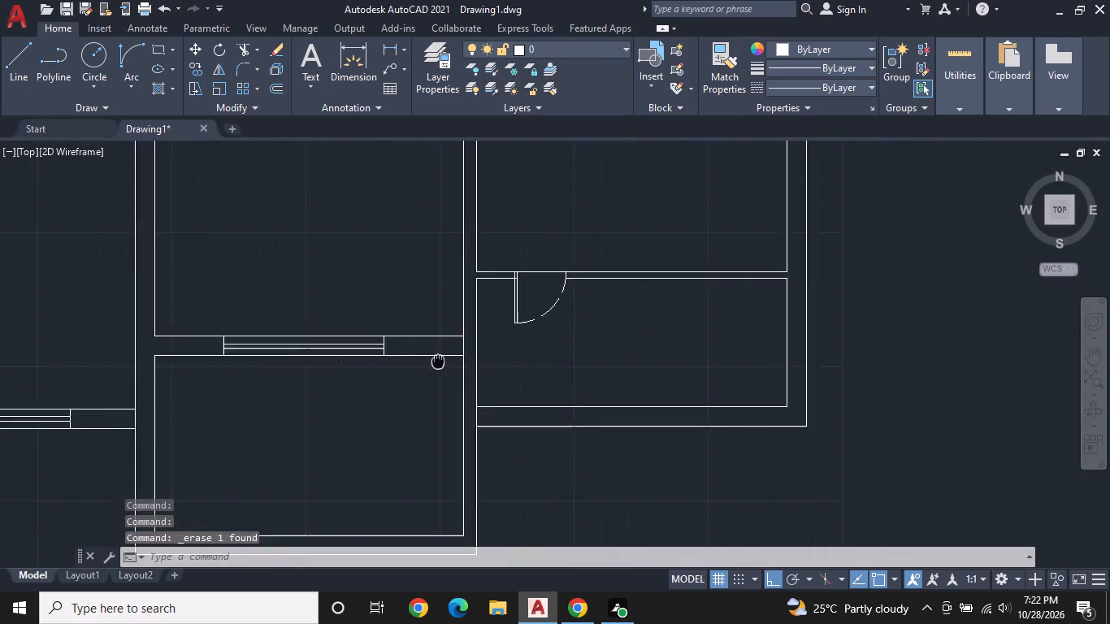
middle_drag(438, 362, 375, 351)
scroll(373, 351, down, 1)
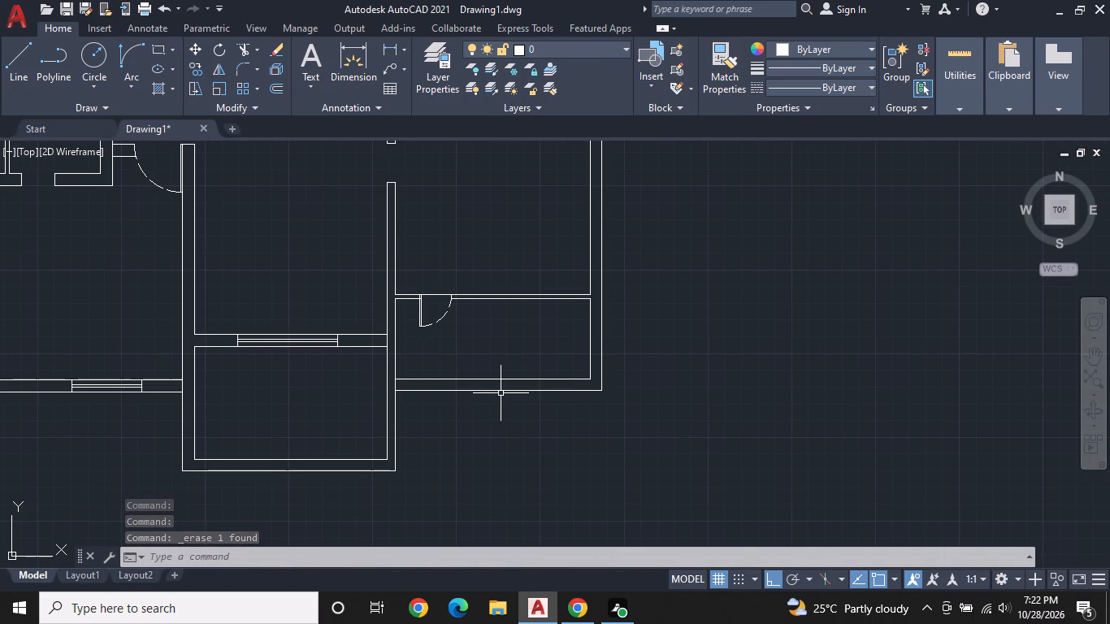
middle_drag(574, 323, 574, 325)
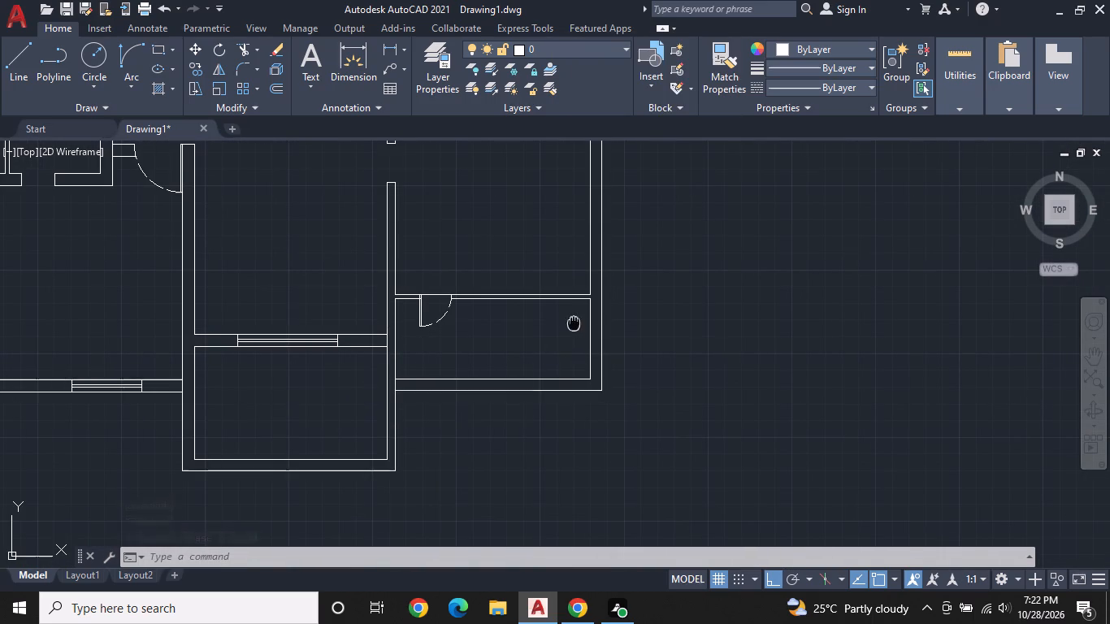
middle_drag(574, 325, 572, 375)
middle_drag(588, 301, 545, 369)
scroll(562, 339, up, 2)
text(L)
key(space)
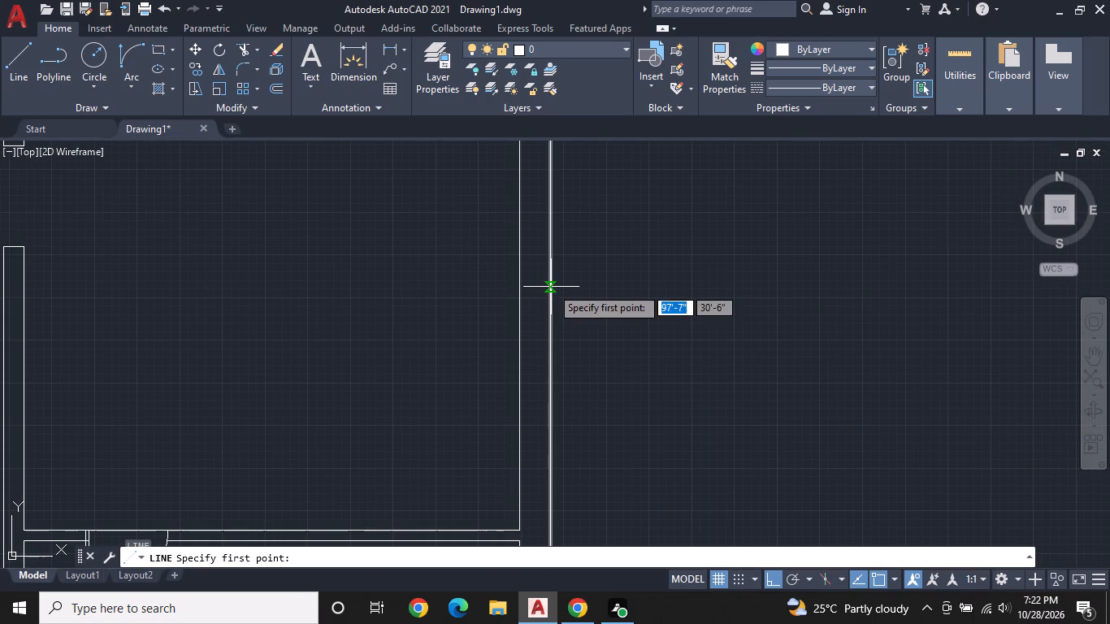
middle_drag(537, 284, 510, 423)
scroll(491, 383, down, 1)
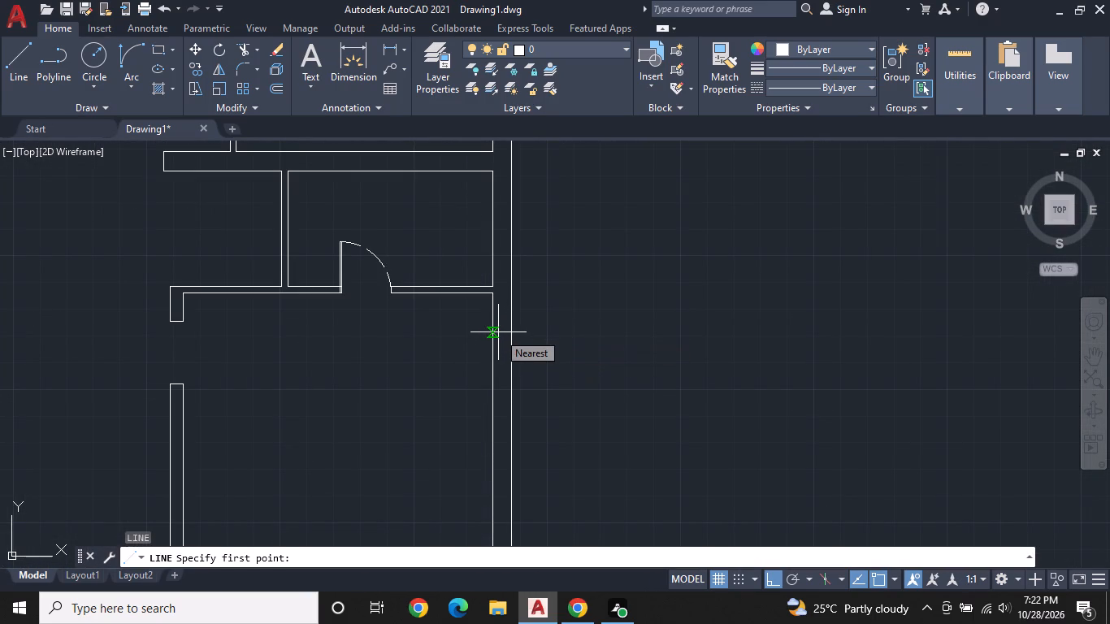
click(491, 337)
click(514, 340)
key(space)
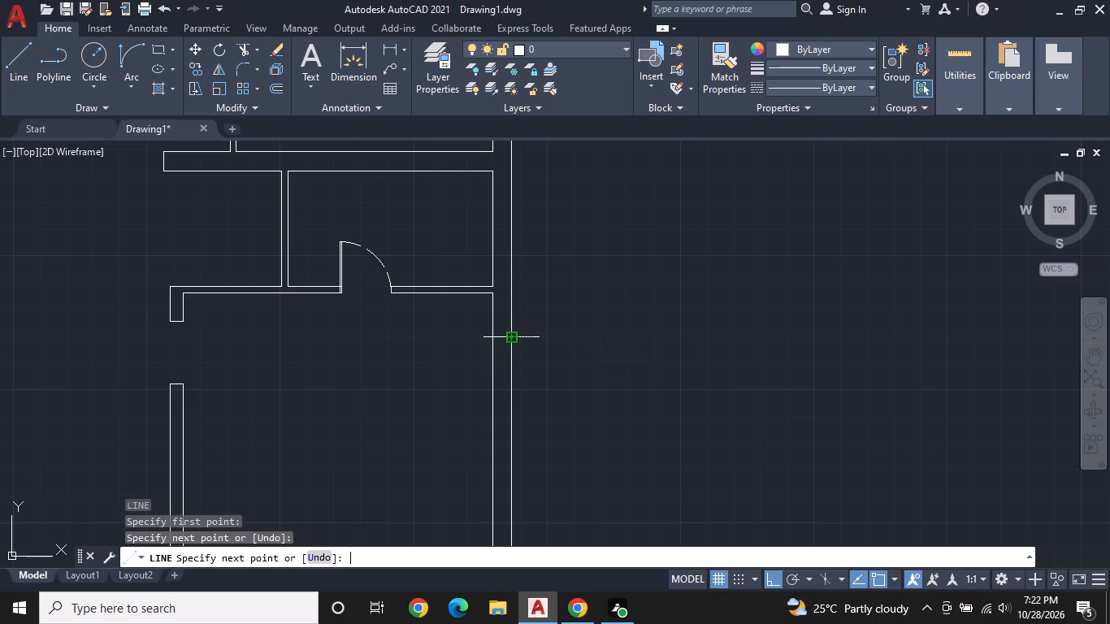
Draw a centre line about 4' south from the east wall jamb's midpoint, and close it with a second jamb line across the wall.
scroll(498, 335, up, 1)
key(space)
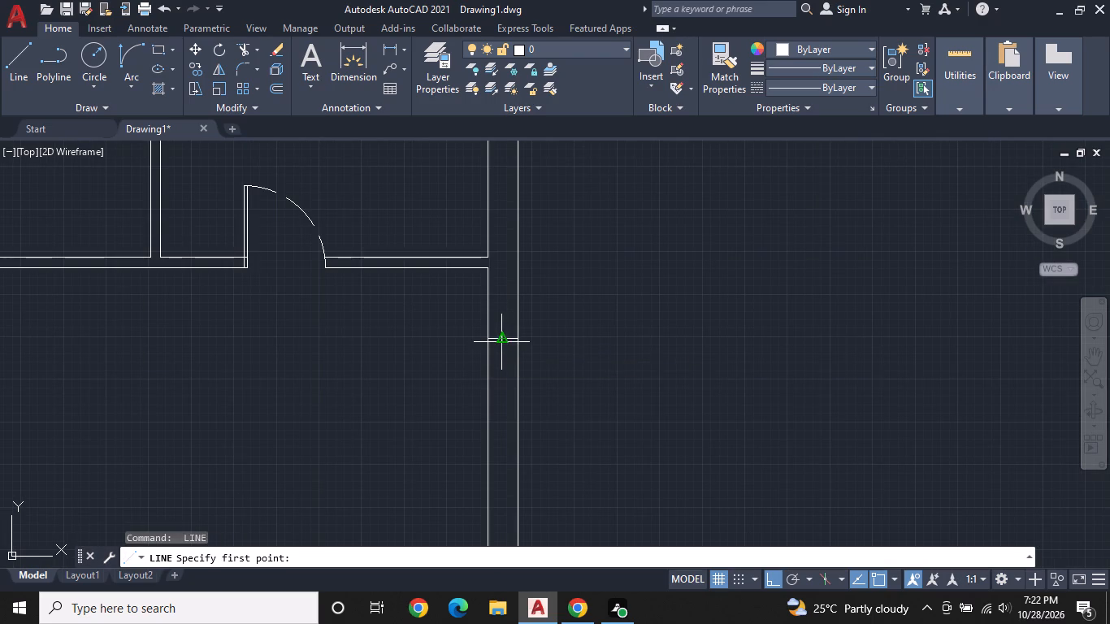
click(501, 342)
scroll(500, 418, up, 1)
middle_drag(500, 418, 493, 322)
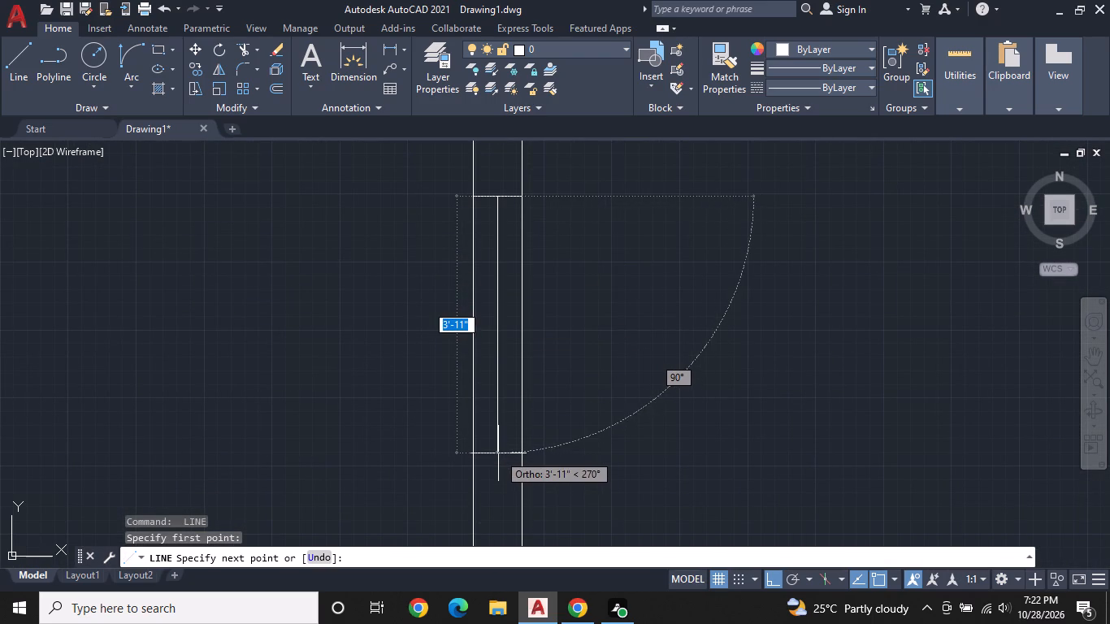
click(497, 456)
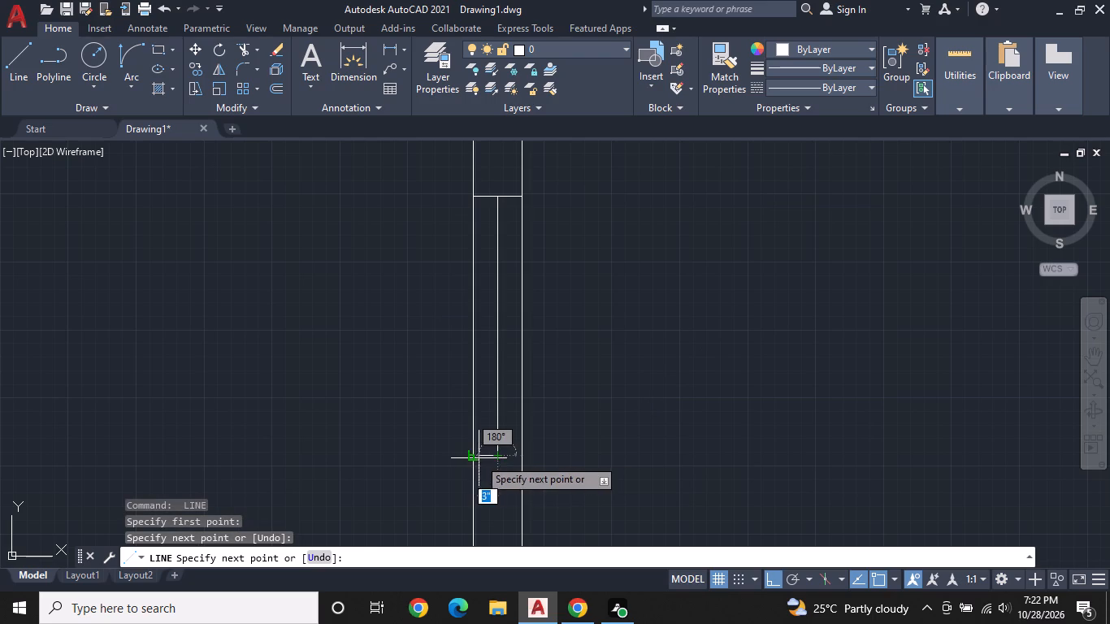
click(474, 458)
click(525, 457)
key(space)
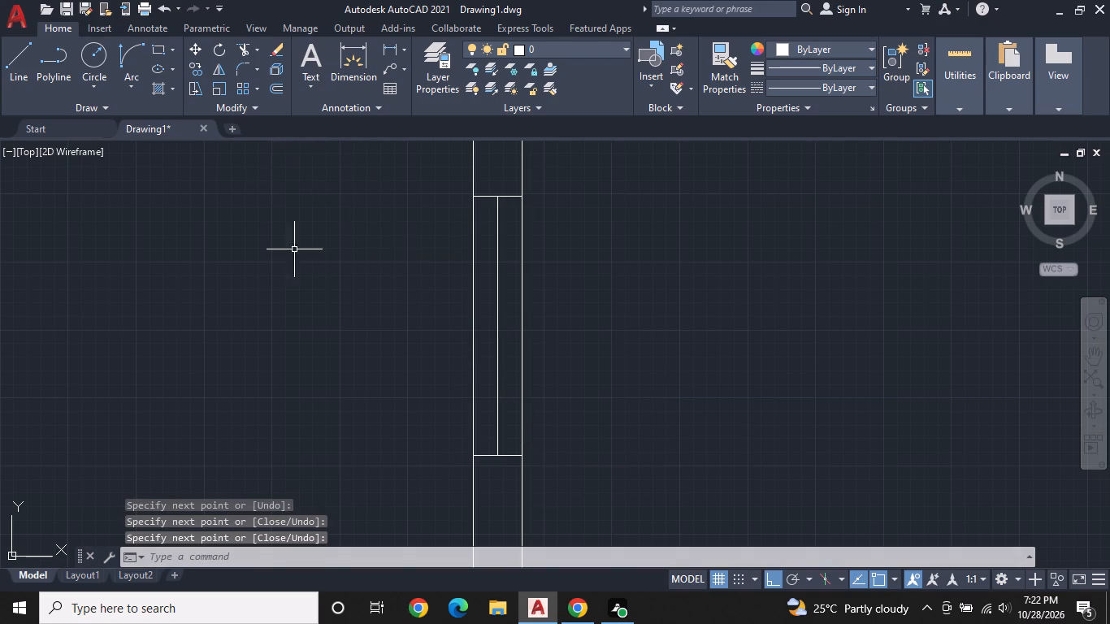
Offset the east window's centre line 1" to both the west and the east.
click(280, 83)
key(space)
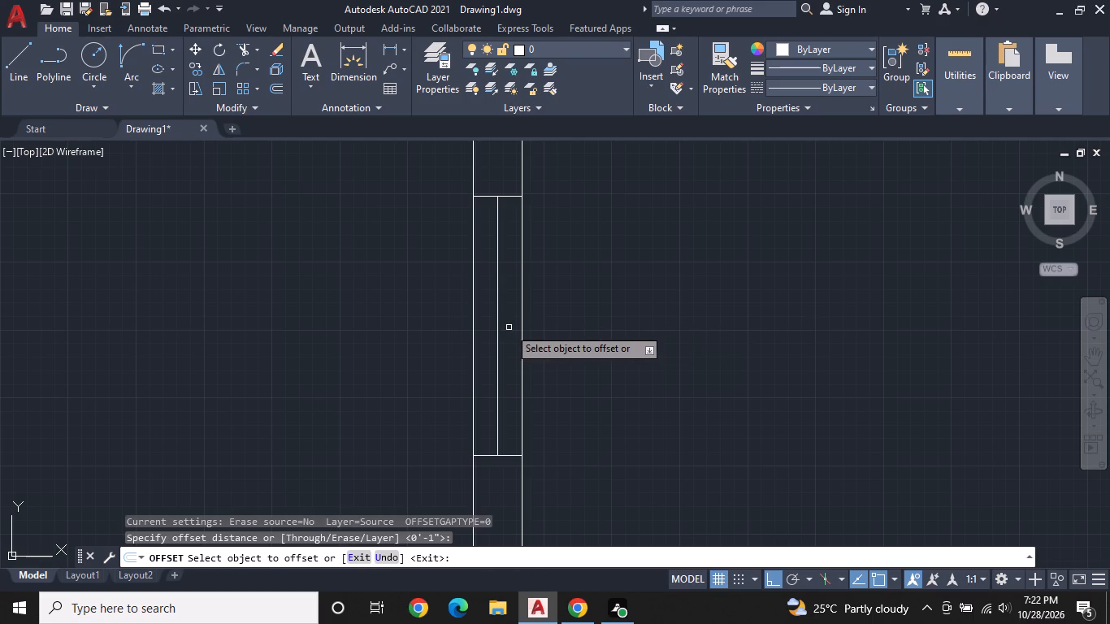
click(496, 336)
click(451, 348)
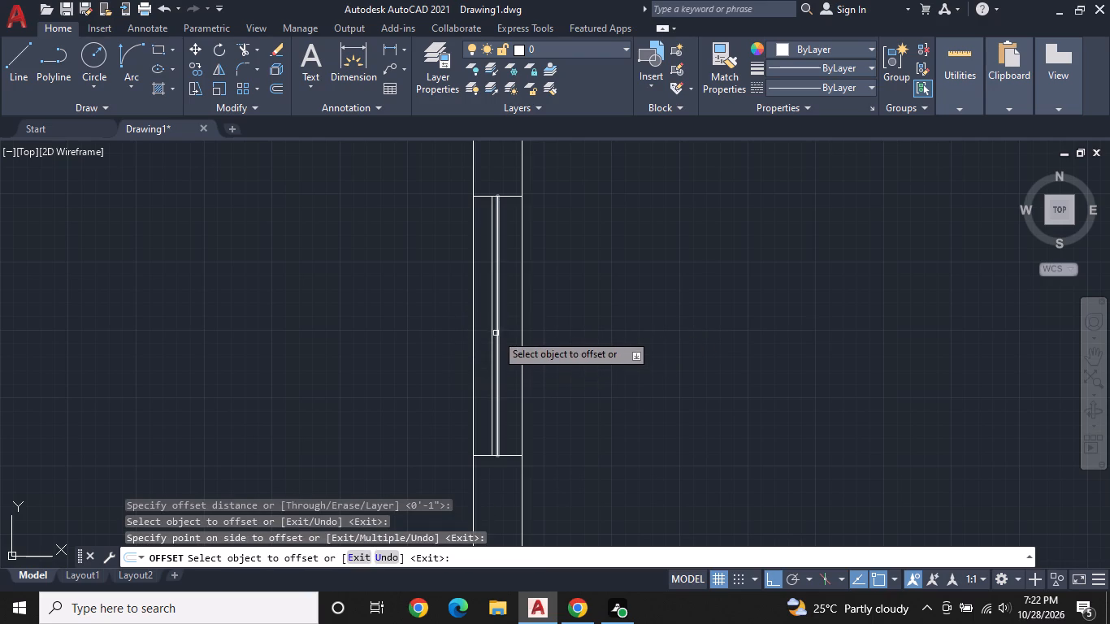
click(496, 331)
click(527, 325)
key(space)
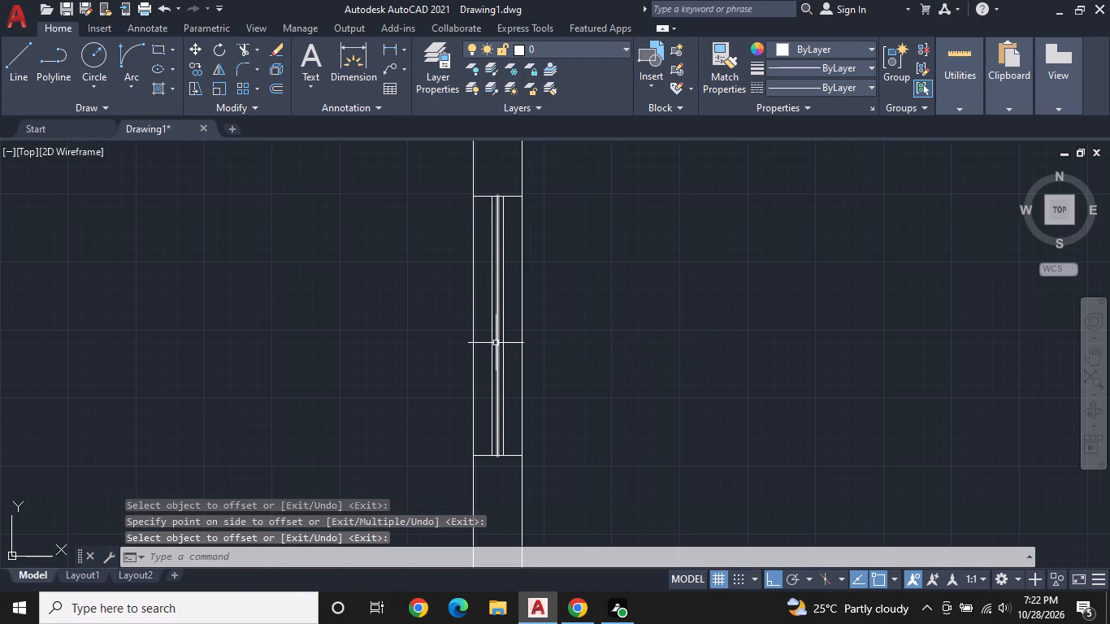
Erase the original centre line between the east window's two offset lines.
click(496, 343)
right_click(496, 341)
click(531, 301)
Draw a jamb line across the east exterior wall beside the small room, just north of the thin partition with the door.
scroll(538, 301, down, 2)
middle_drag(561, 201, 418, 361)
middle_drag(414, 333, 564, 310)
key(l)
key(space)
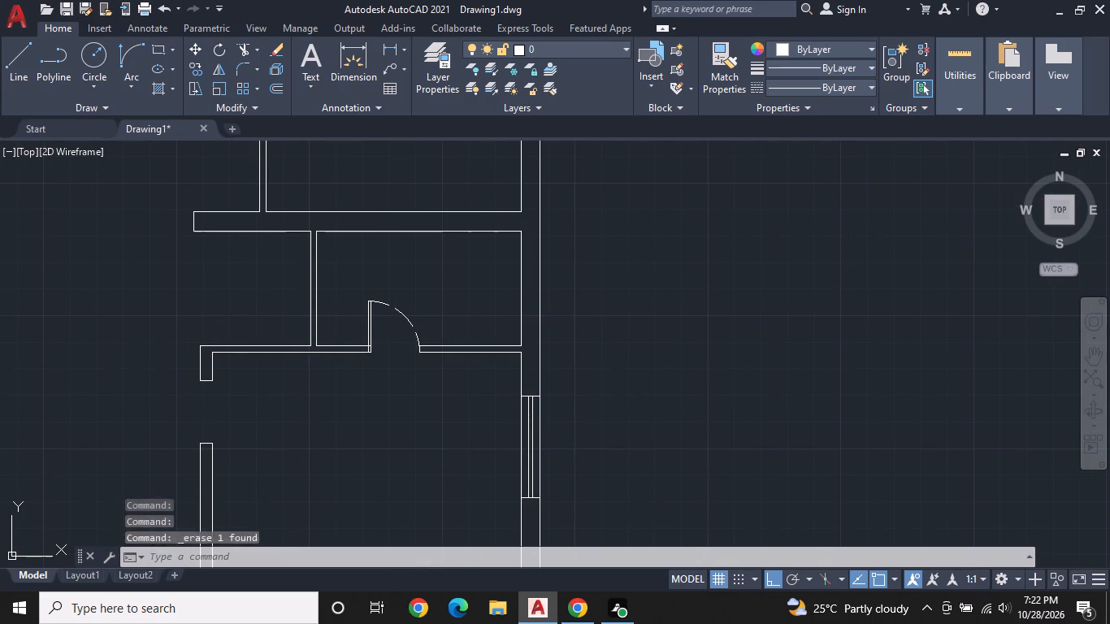
click(522, 331)
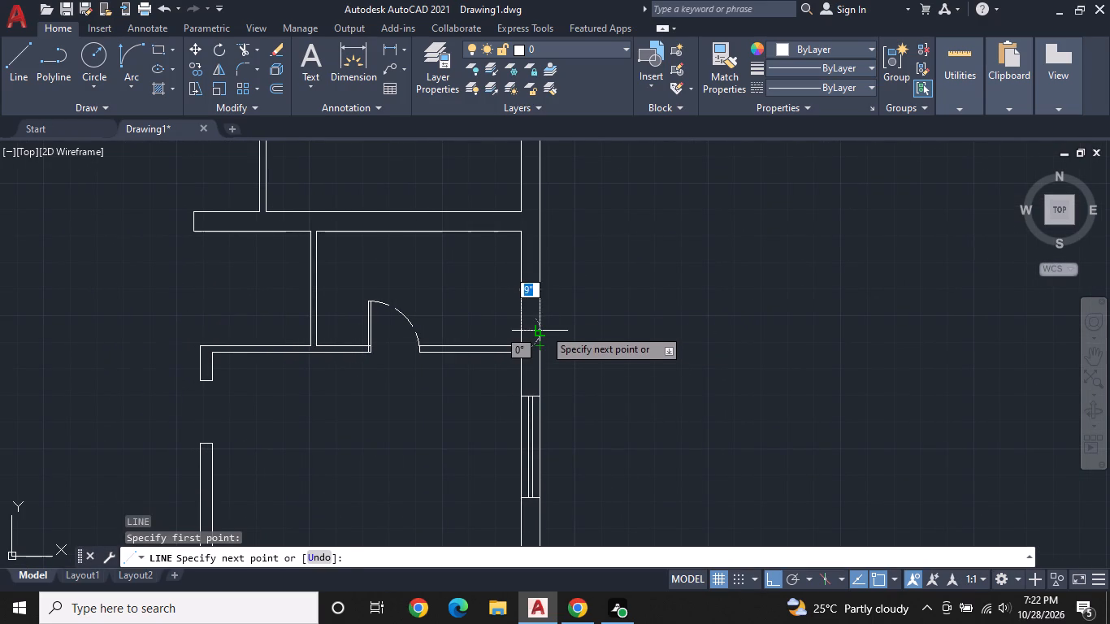
click(544, 328)
key(space)
Draw a centre line north from the small room's jamb midpoint, and add a second jamb line across the east wall at its end.
scroll(530, 330, up, 1)
key(space)
click(531, 331)
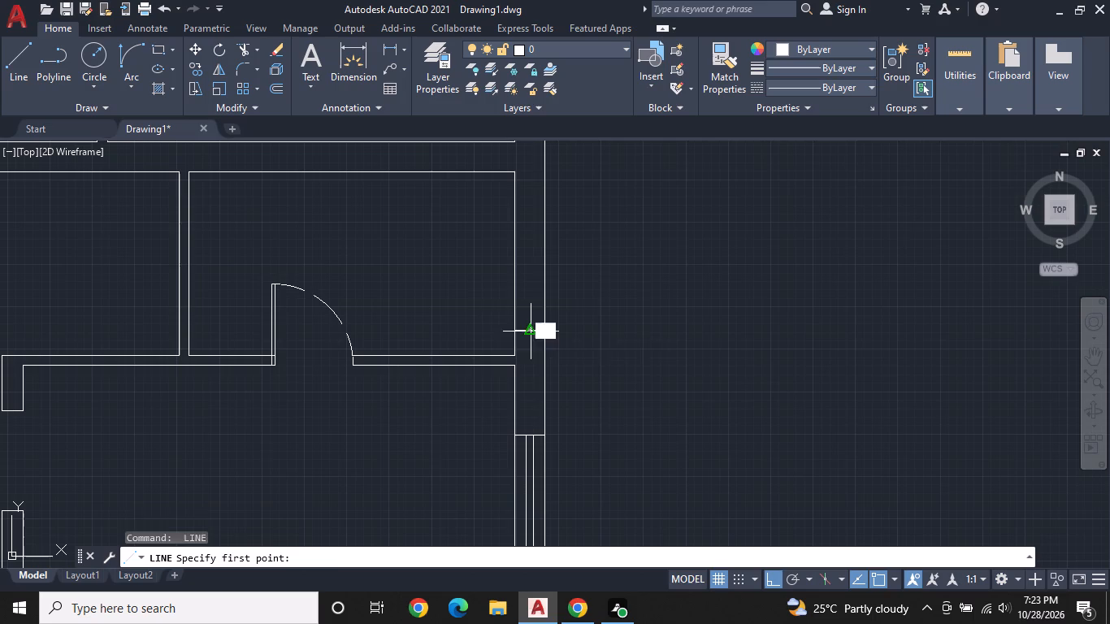
click(526, 232)
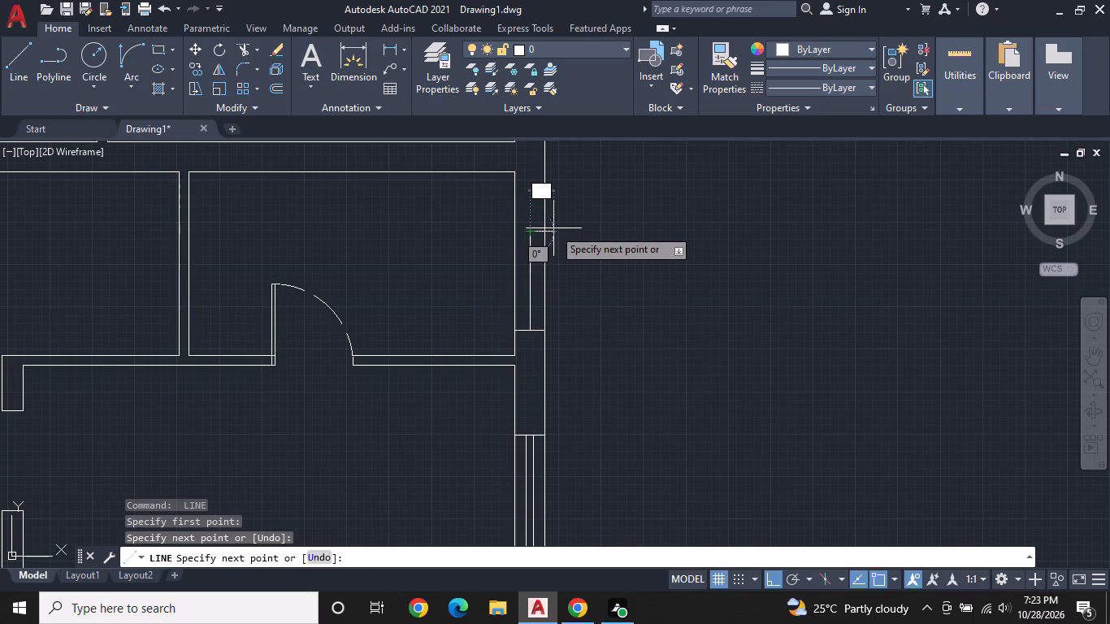
click(553, 228)
click(507, 236)
key(space)
Trim the part of the small-room window's north jamb line that extends past the outer face of the east wall.
scroll(527, 224, up, 1)
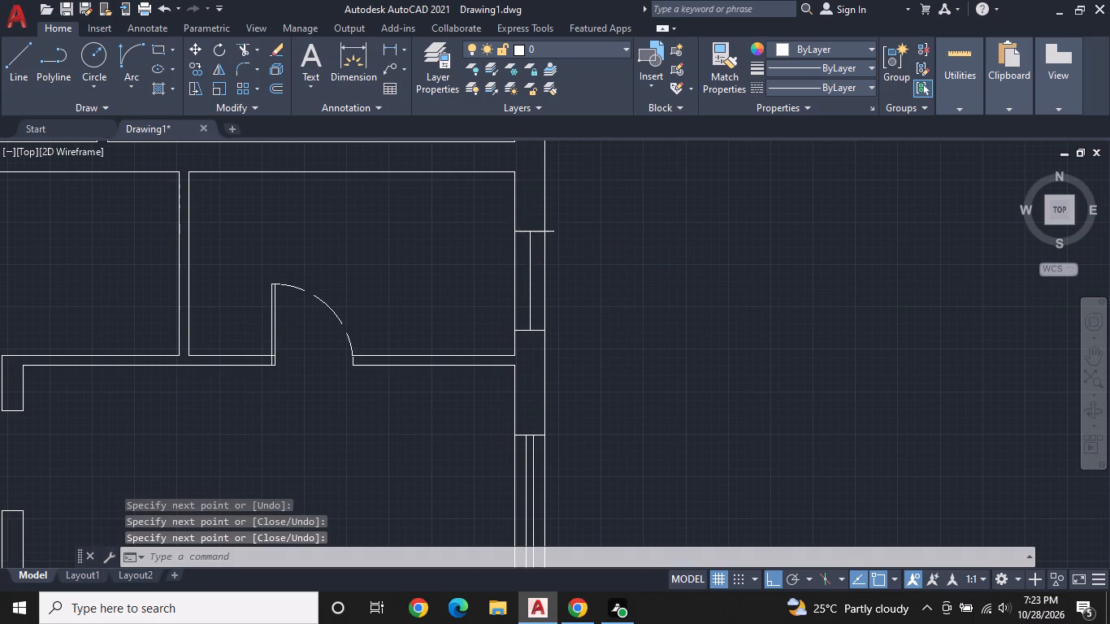
scroll(527, 224, up, 1)
text(TR)
key(space)
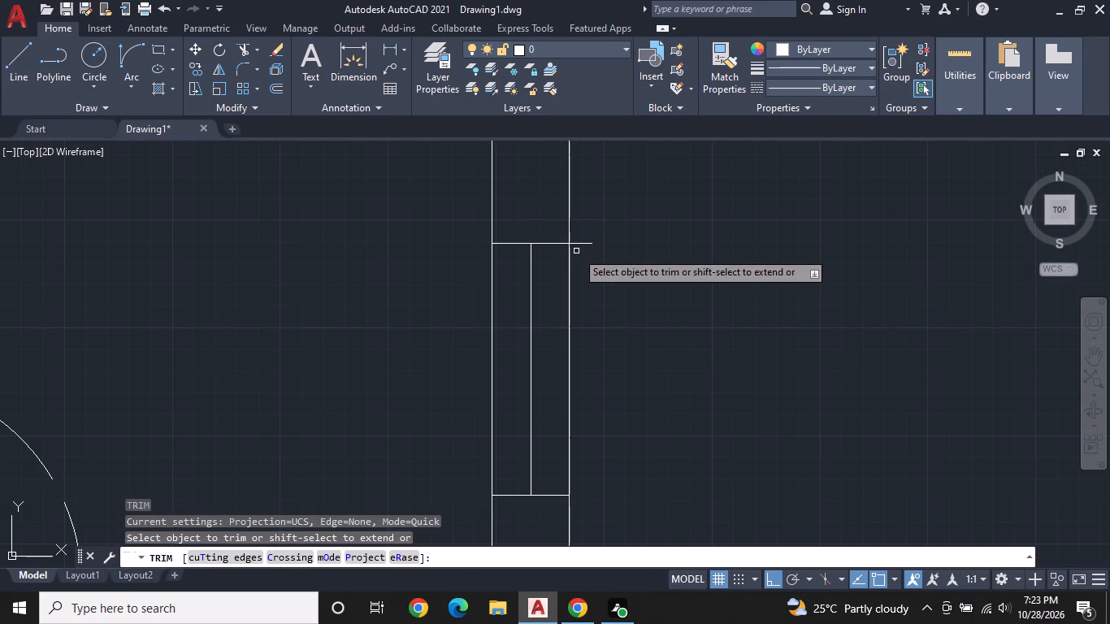
click(578, 245)
click(579, 241)
key(Escape)
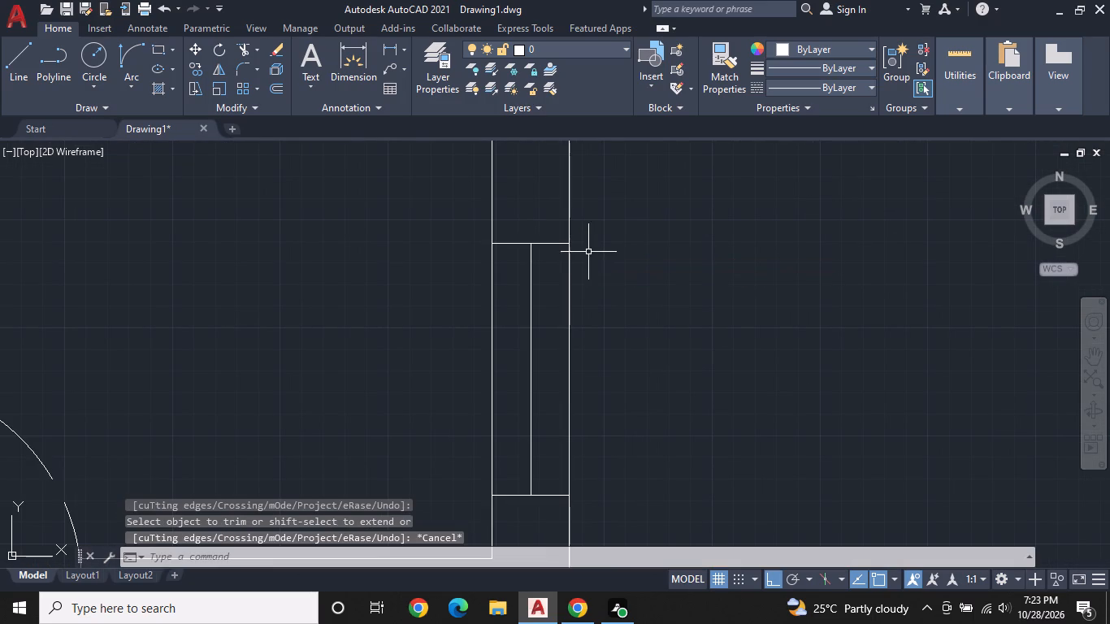
Offset the small-room window's centre line by 1" to both its west and east sides.
click(275, 84)
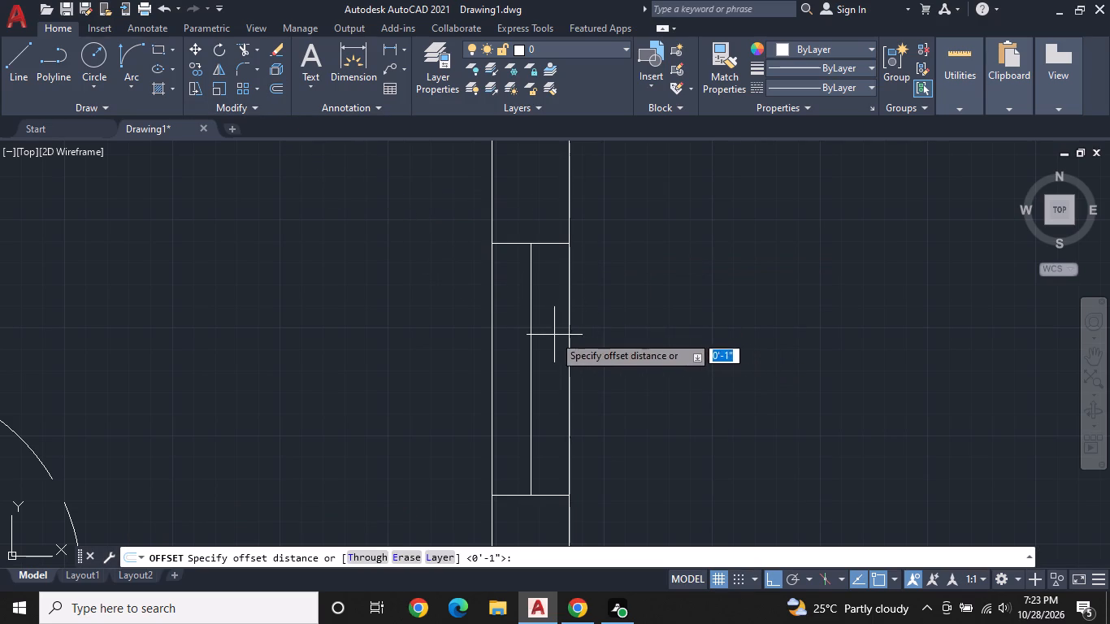
key(space)
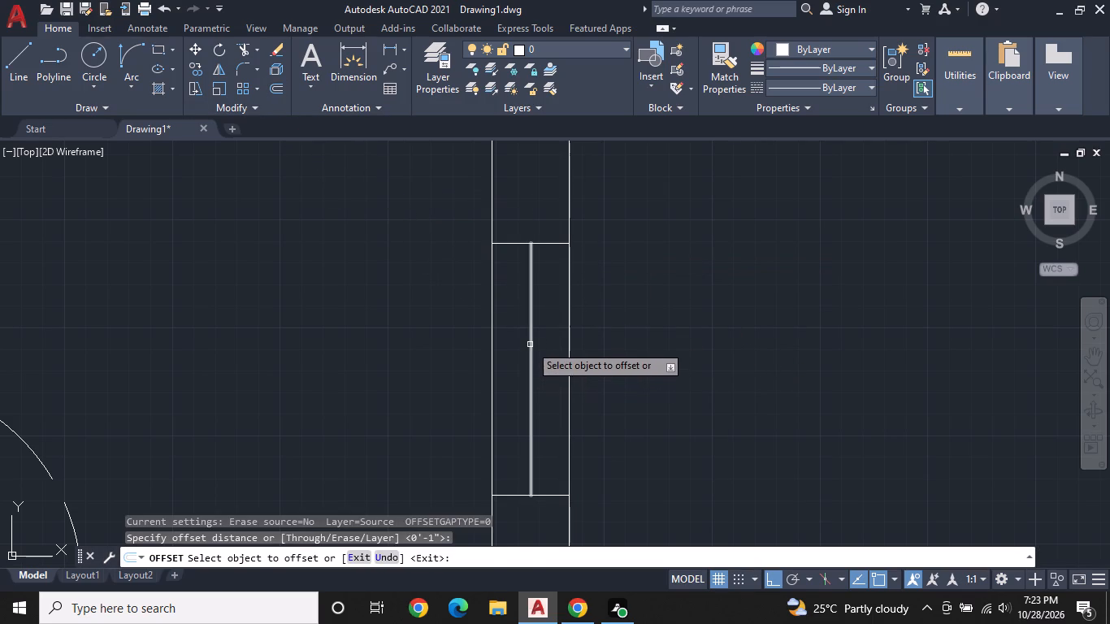
click(530, 344)
click(502, 354)
click(530, 348)
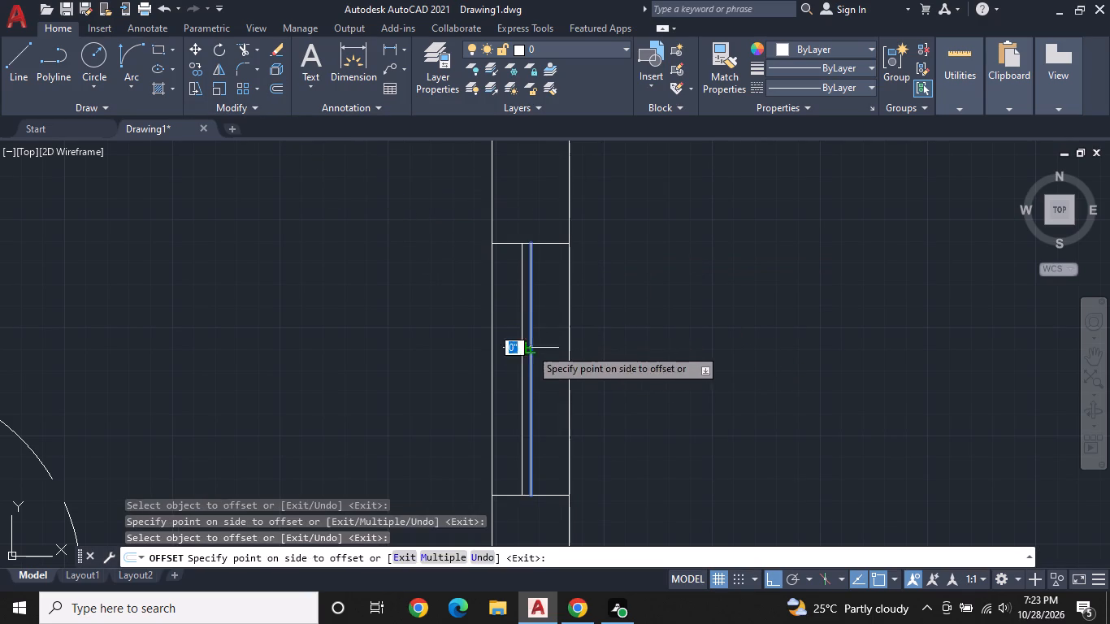
click(583, 331)
key(Escape)
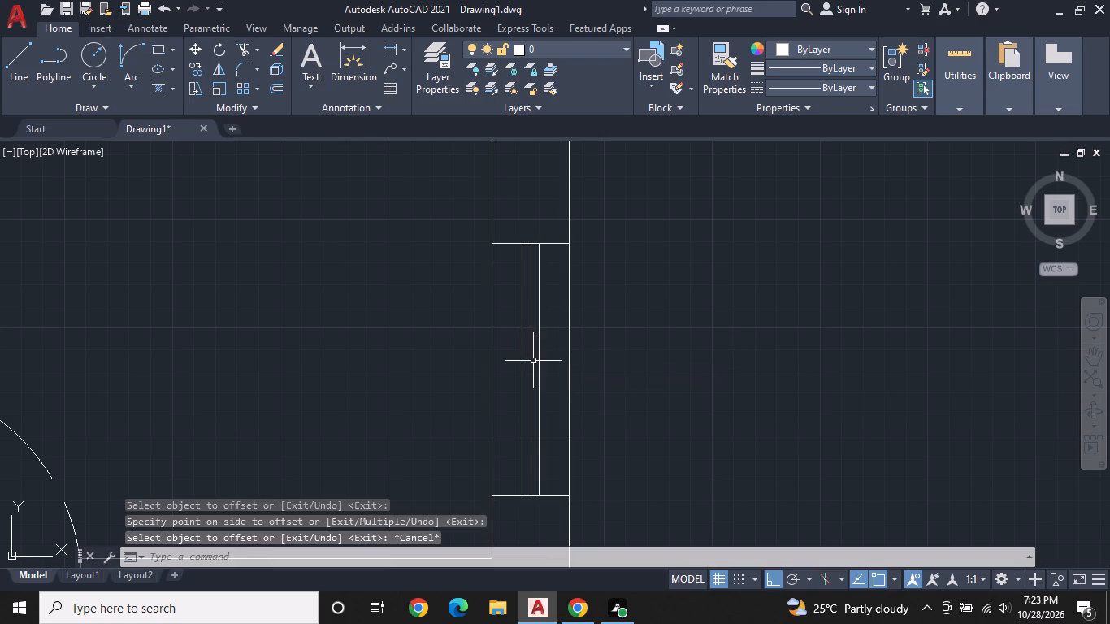
Erase the original centre line between the small-room window's two offset pane lines.
click(531, 362)
right_click(531, 362)
click(572, 296)
Draw a jamb line across the east exterior wall of the next room north, a little above that room's south wall.
scroll(550, 327, down, 2)
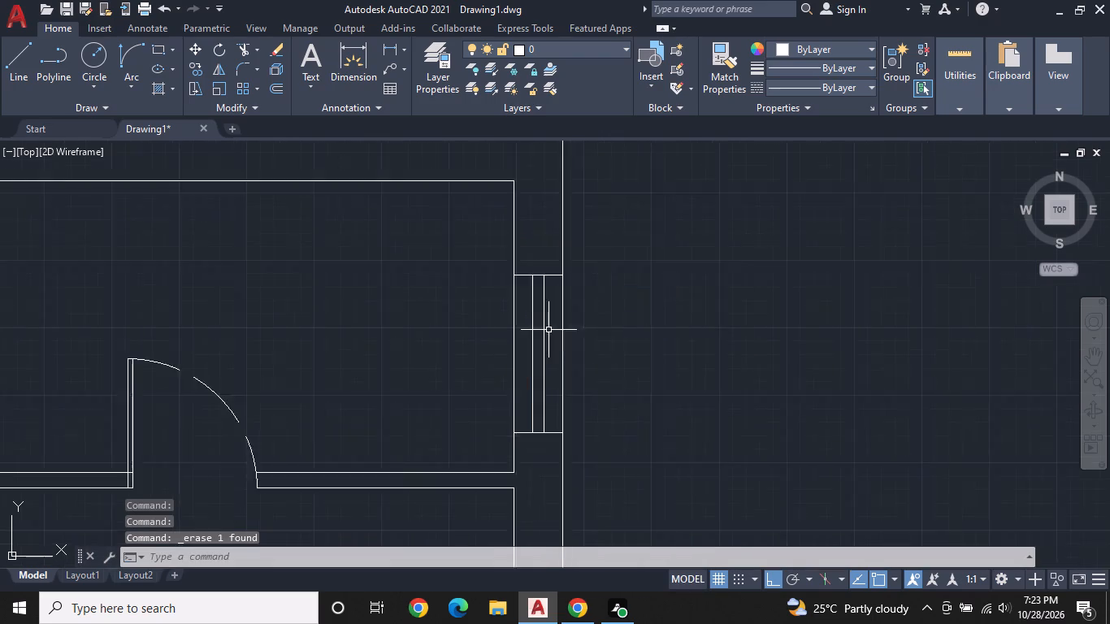
middle_drag(540, 261, 531, 435)
middle_drag(510, 329, 492, 366)
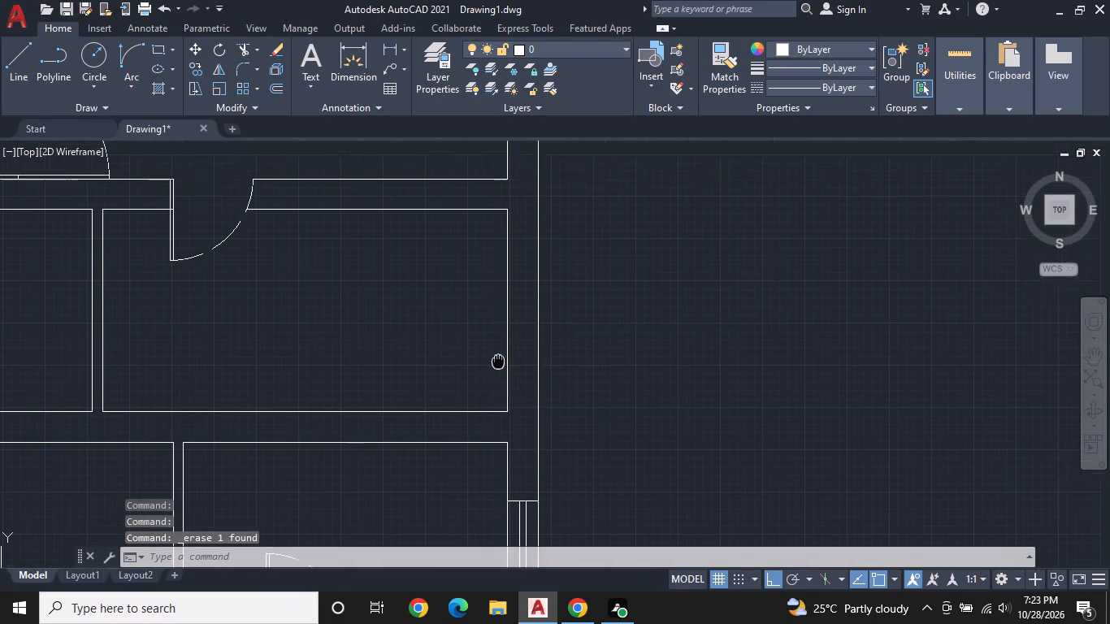
middle_drag(492, 366, 470, 373)
key(l)
key(space)
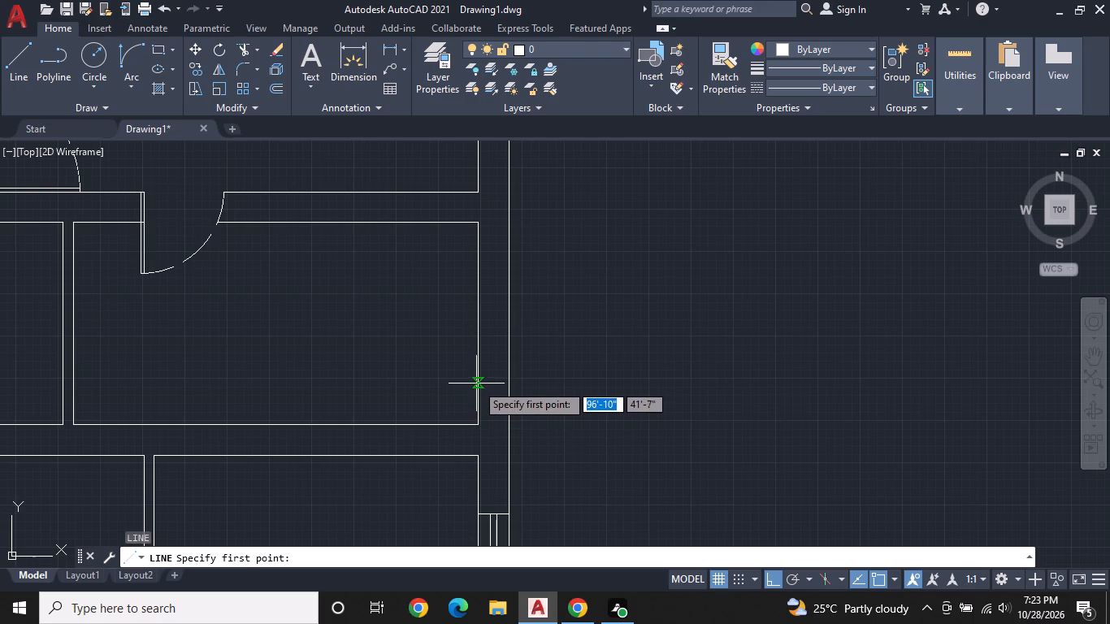
click(476, 383)
click(514, 383)
key(space)
Draw a centre line north from that jamb line's midpoint and add a second jamb line across the east wall at its end.
key(space)
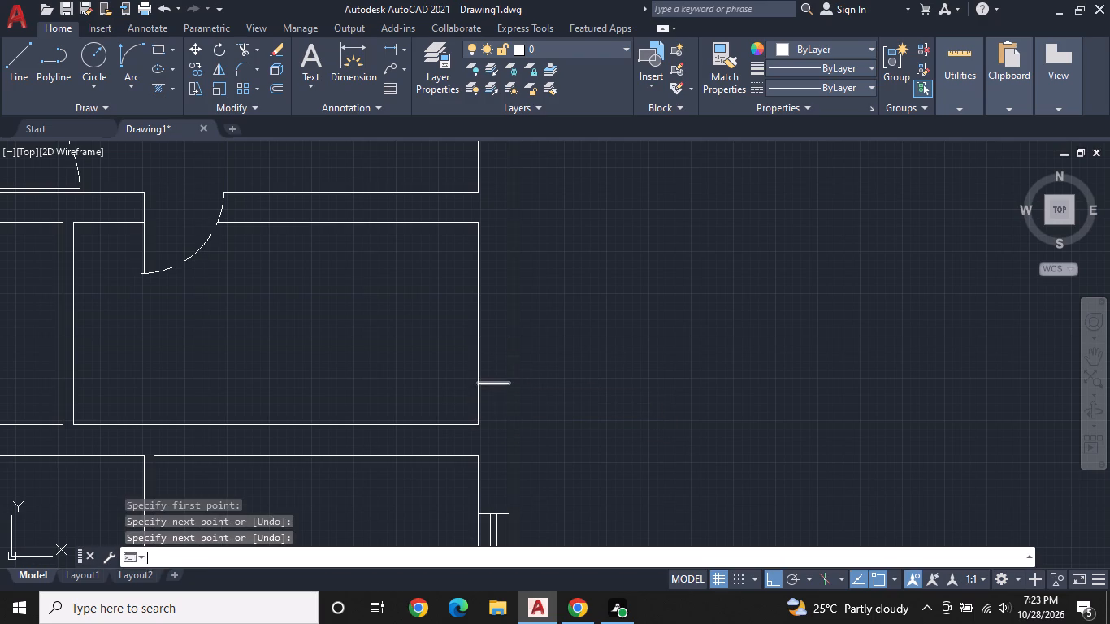
click(493, 383)
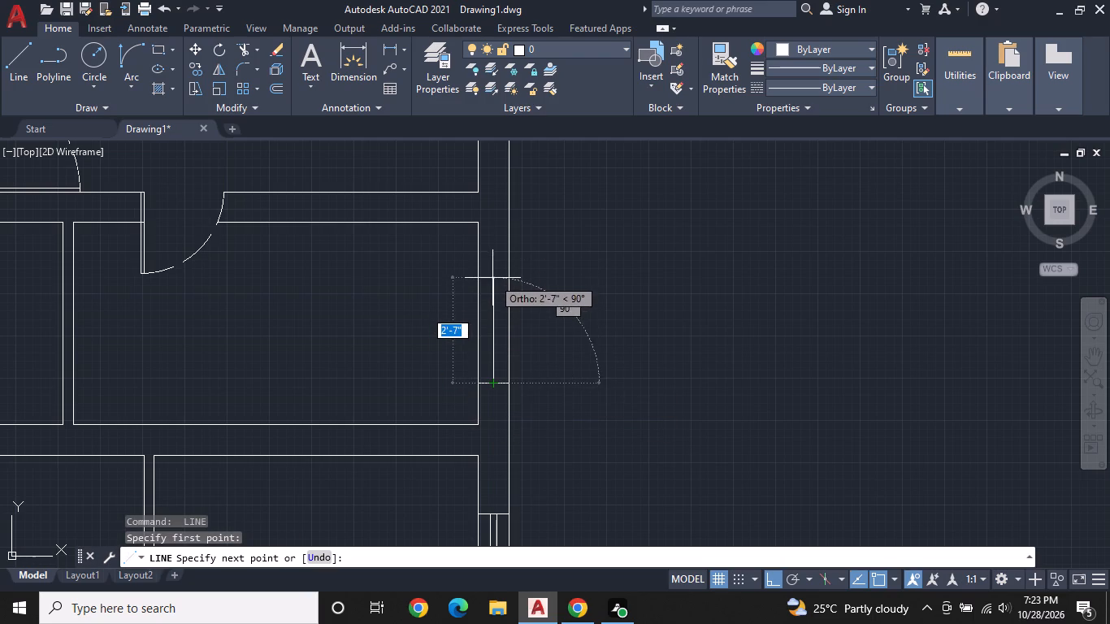
click(494, 291)
click(512, 292)
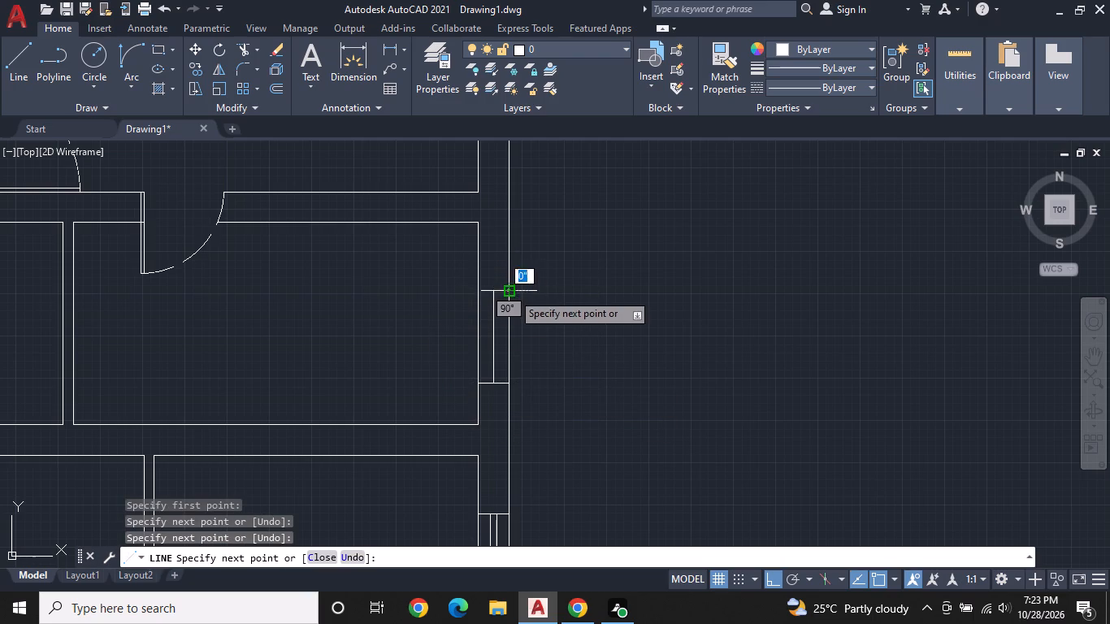
click(475, 291)
key(space)
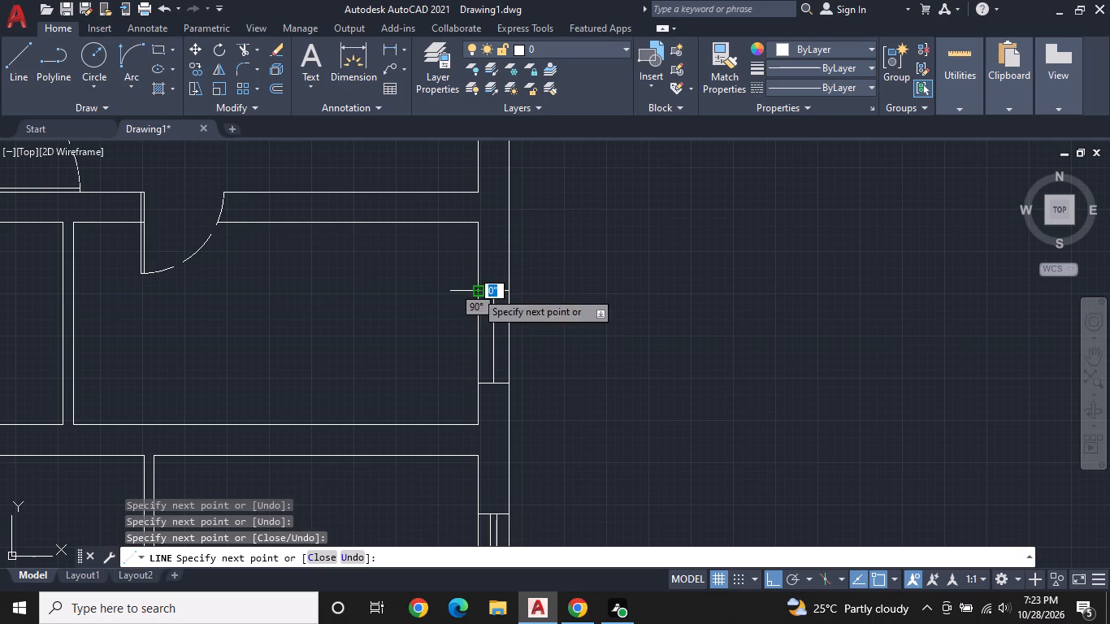
Offset this window's centre line by 1" to both its west and east sides.
click(279, 82)
key(space)
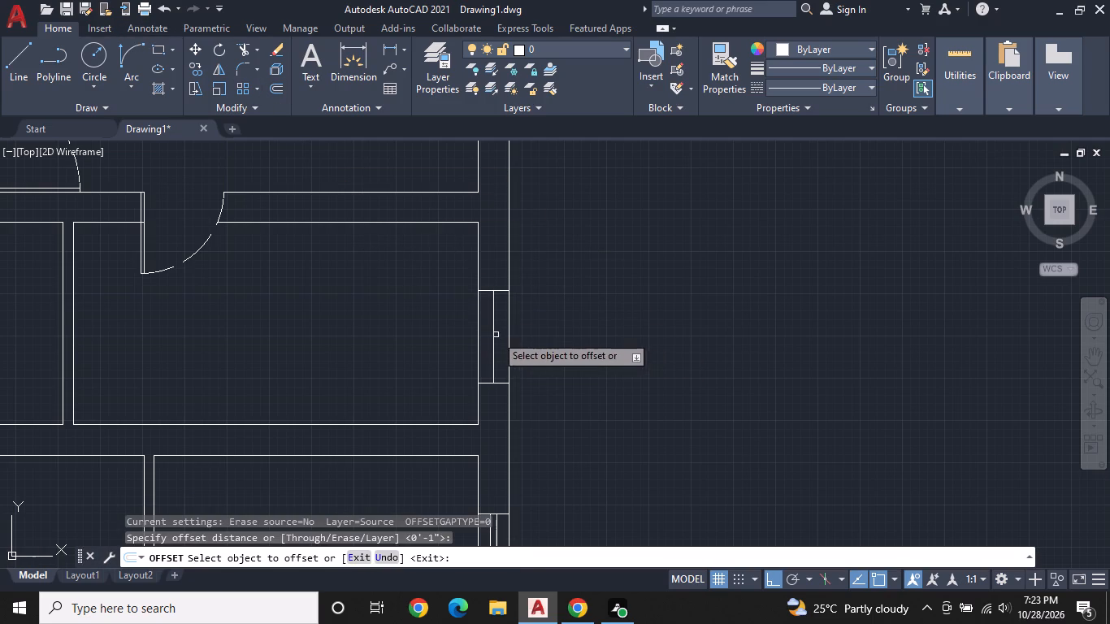
click(492, 331)
click(475, 330)
scroll(505, 323, up, 1)
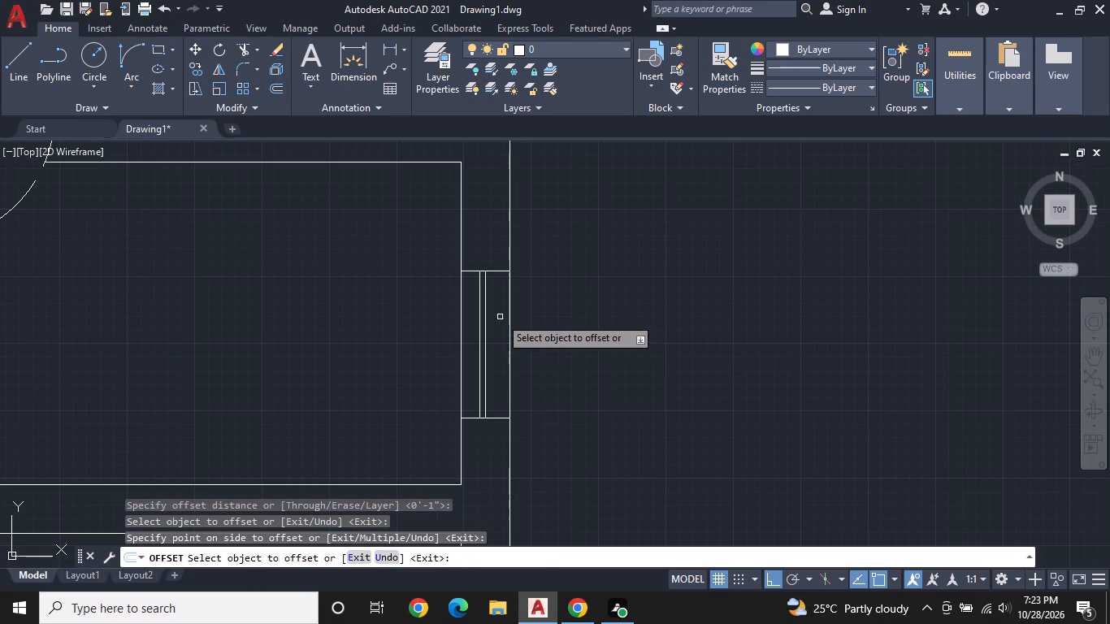
click(486, 306)
click(509, 296)
key(space)
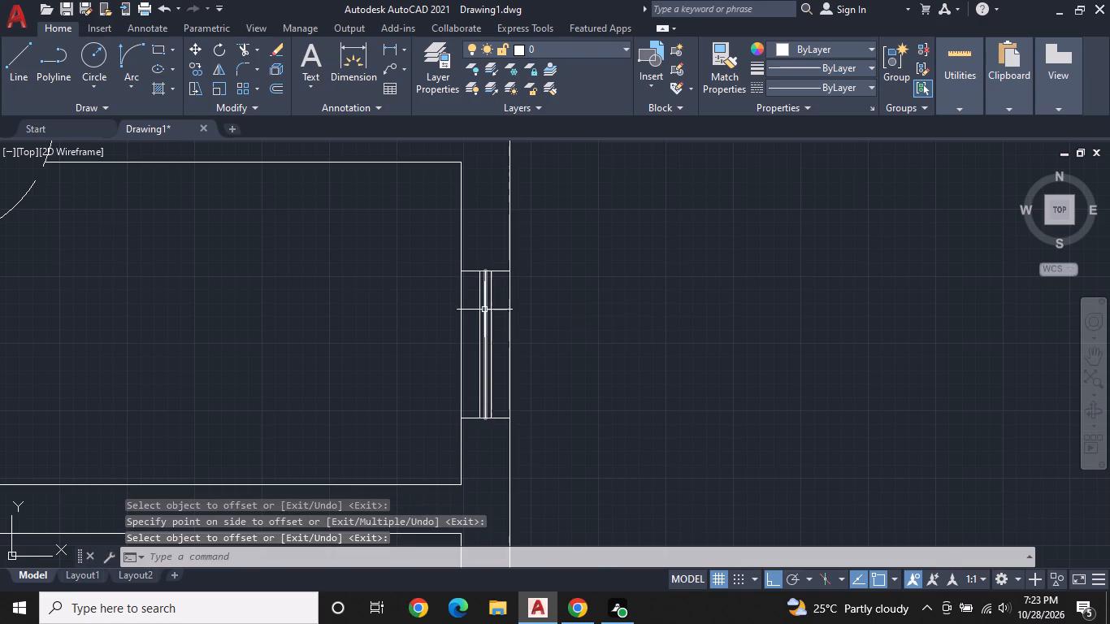
Erase the original centre line between this window's two offset pane lines.
click(484, 310)
right_click(484, 310)
click(517, 297)
Draw a jamb line across the east exterior wall of the northeast room, a little north of its south wall.
scroll(518, 294, down, 1)
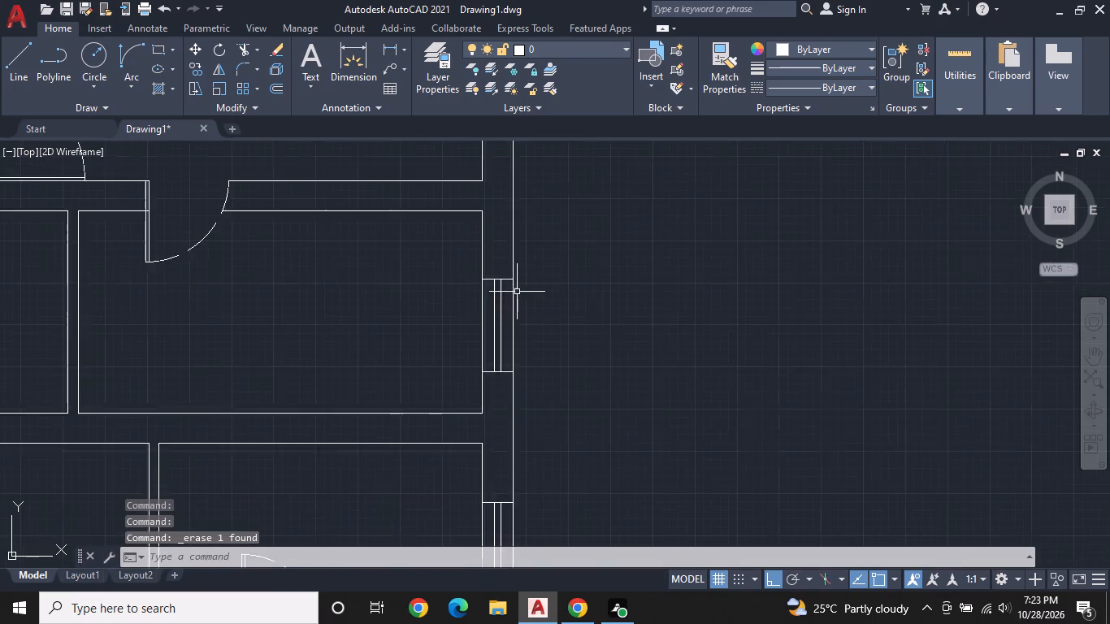
scroll(517, 292, down, 1)
middle_drag(475, 225, 481, 300)
scroll(480, 197, down, 2)
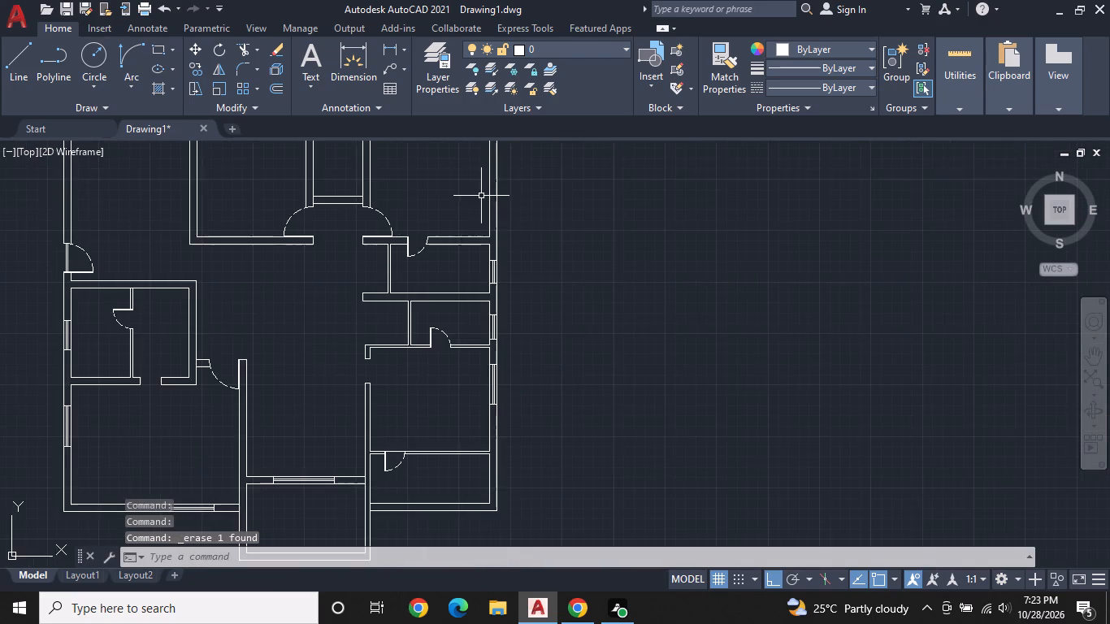
middle_drag(483, 191, 480, 274)
scroll(497, 308, up, 1)
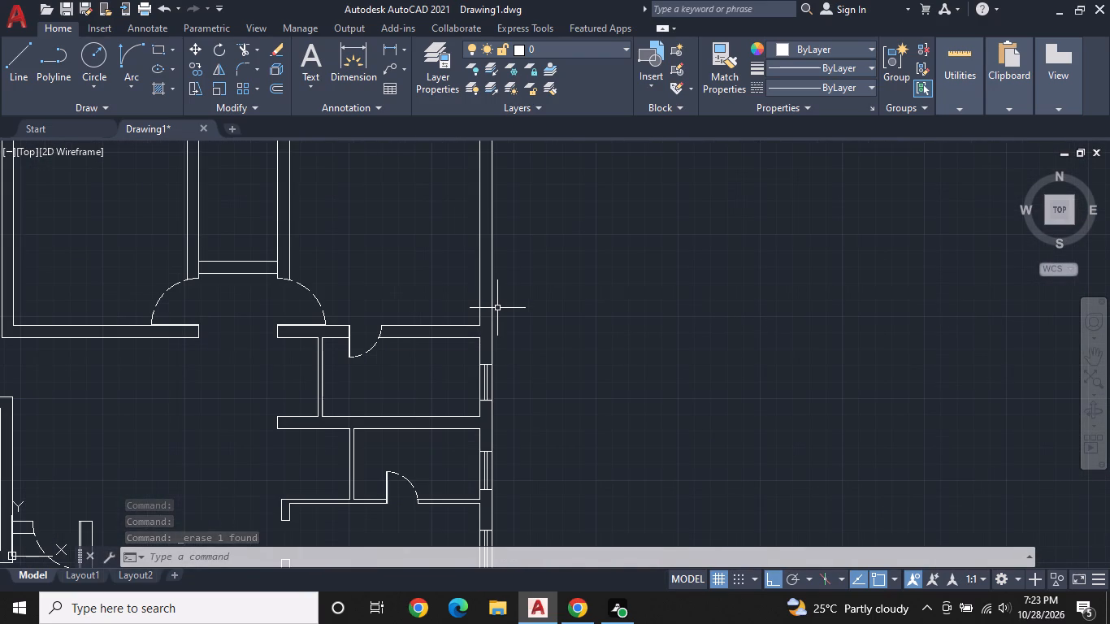
key(l)
key(space)
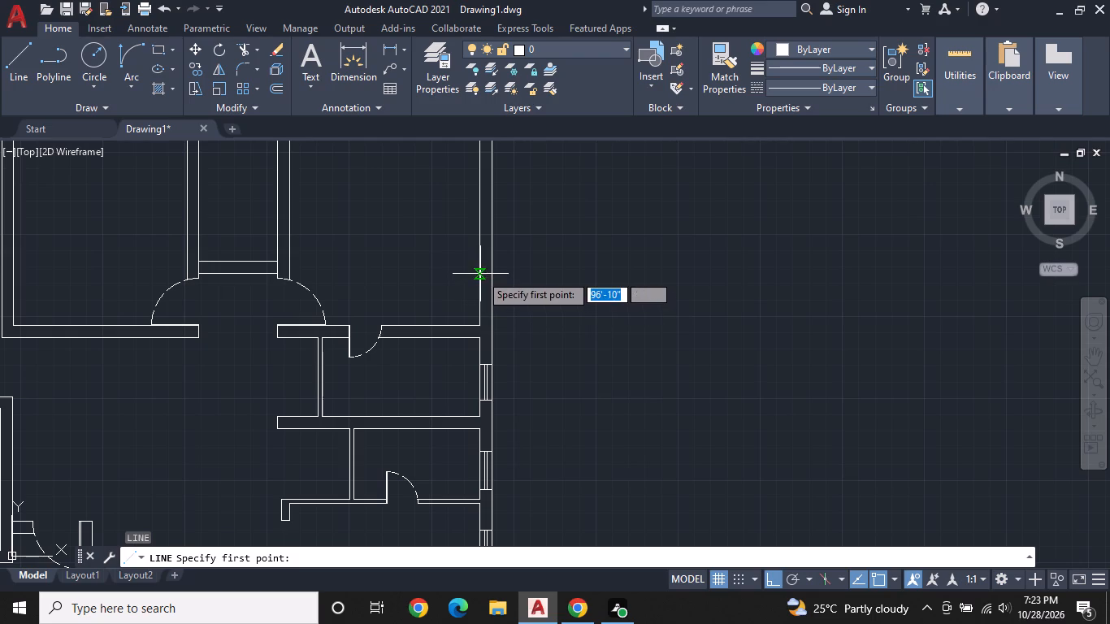
click(480, 274)
click(489, 274)
key(space)
Draw a centre line about 4' north from the northeast room's jamb midpoint, and add a second jamb line across the east wall at its end.
scroll(489, 274, up, 2)
key(space)
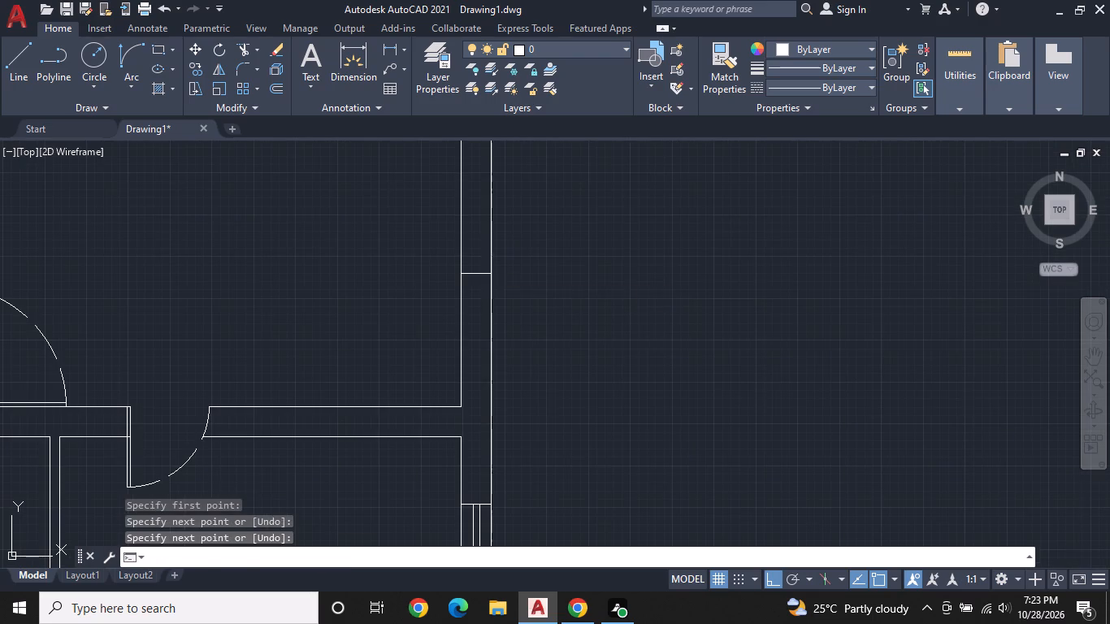
click(477, 273)
middle_drag(475, 224, 481, 246)
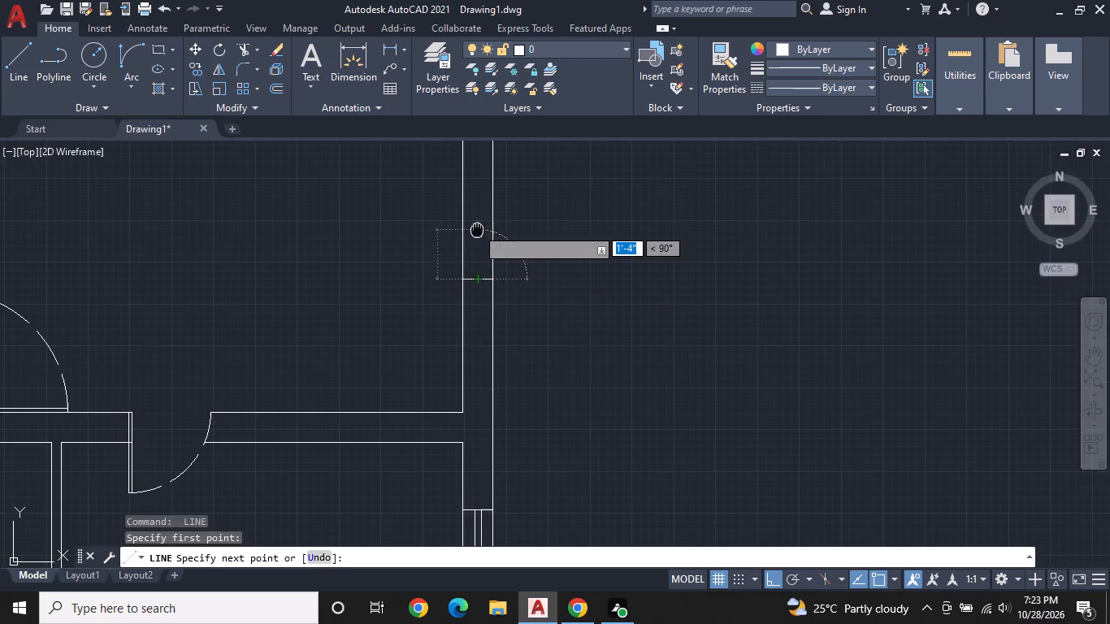
middle_drag(481, 246, 486, 351)
scroll(486, 343, down, 1)
scroll(495, 277, up, 1)
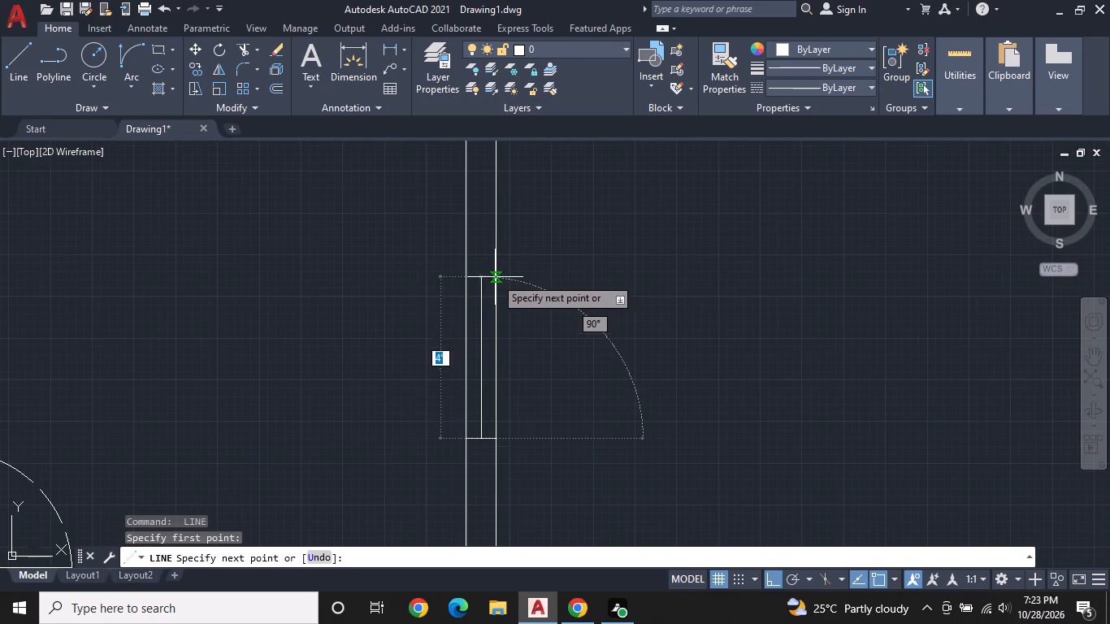
scroll(489, 275, up, 1)
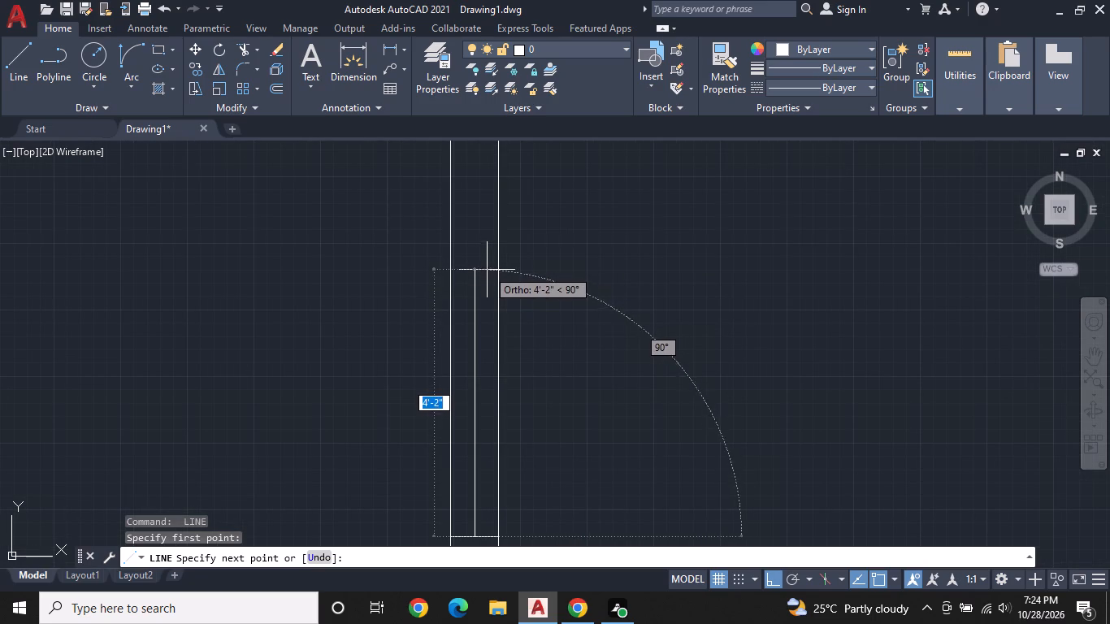
click(484, 281)
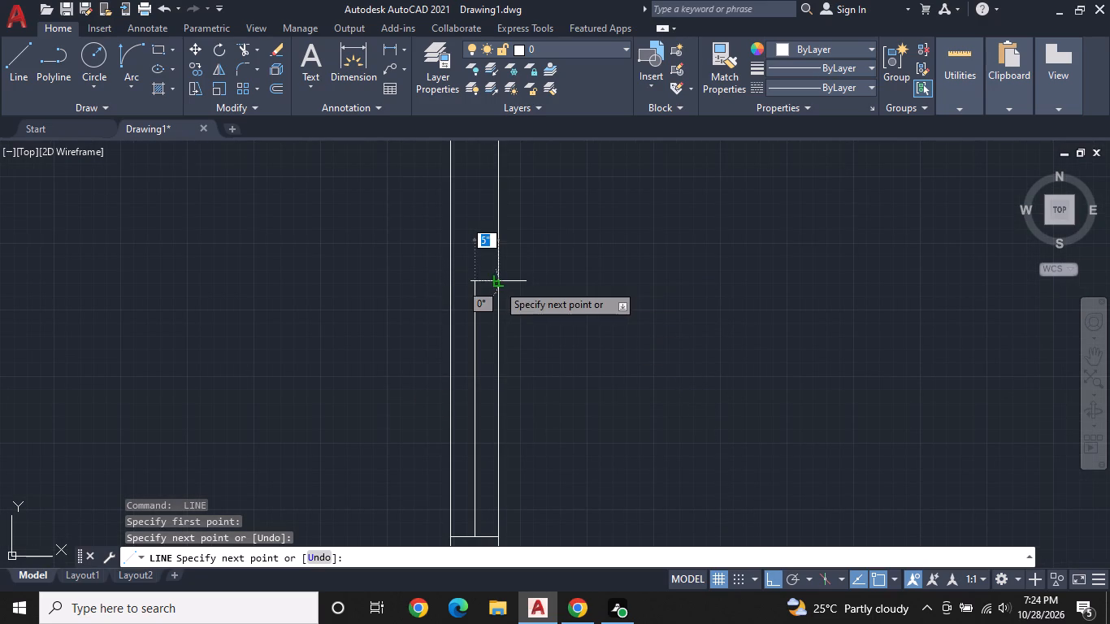
click(498, 284)
click(453, 285)
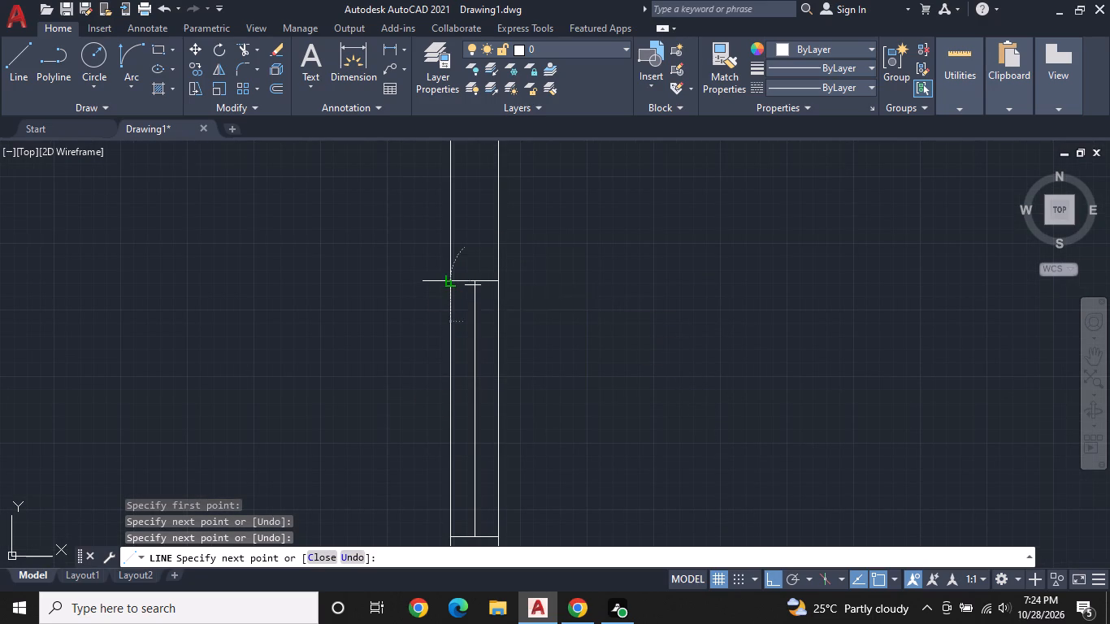
key(space)
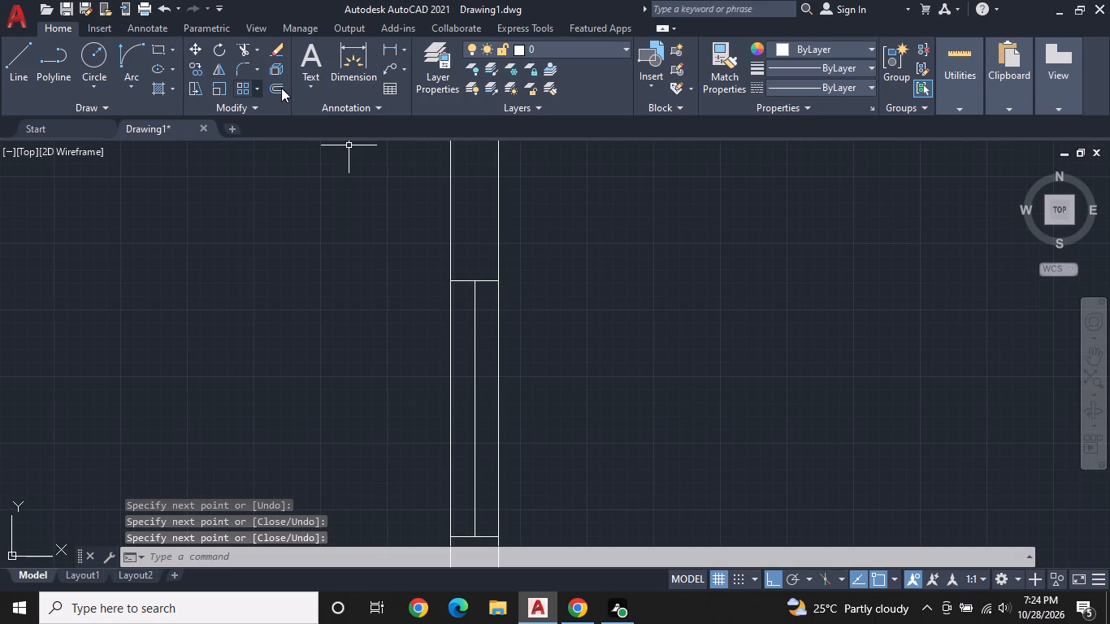
Offset the northeast room window's centre line by 1" to both its west and east sides.
click(281, 88)
key(space)
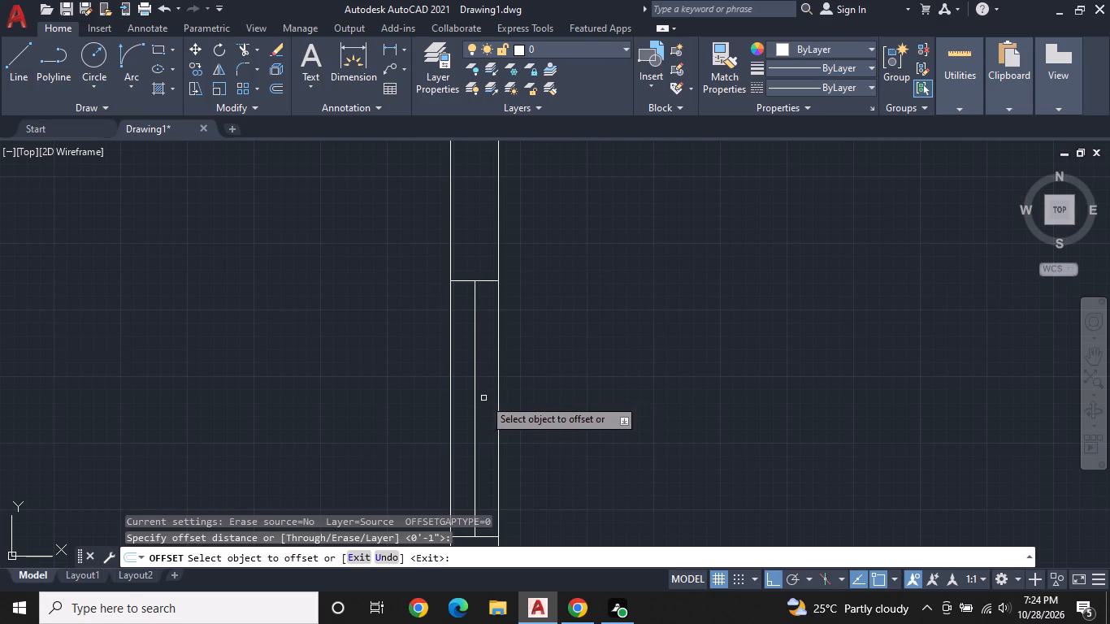
click(474, 406)
click(445, 409)
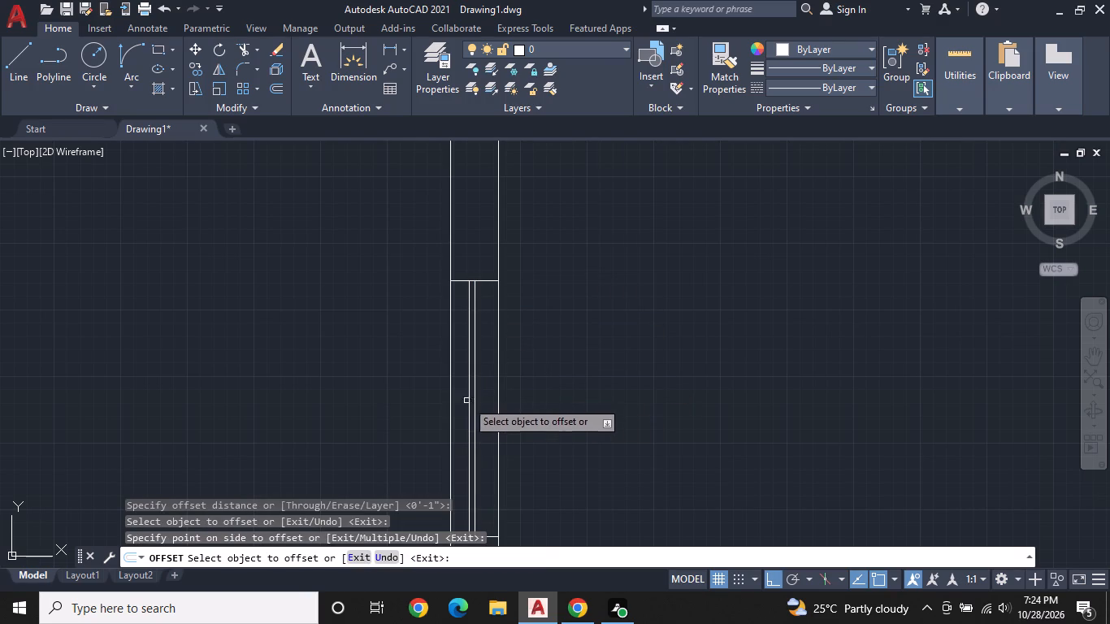
click(475, 393)
click(501, 388)
key(space)
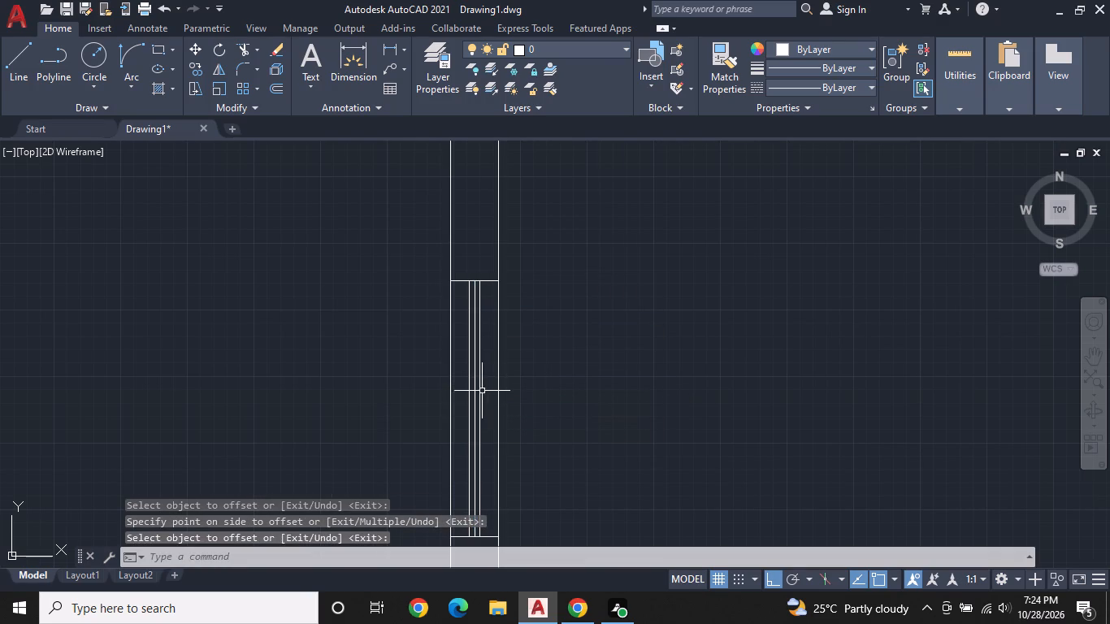
Erase the original centre line between the northeast room window's two offset pane lines.
click(473, 396)
right_click(474, 392)
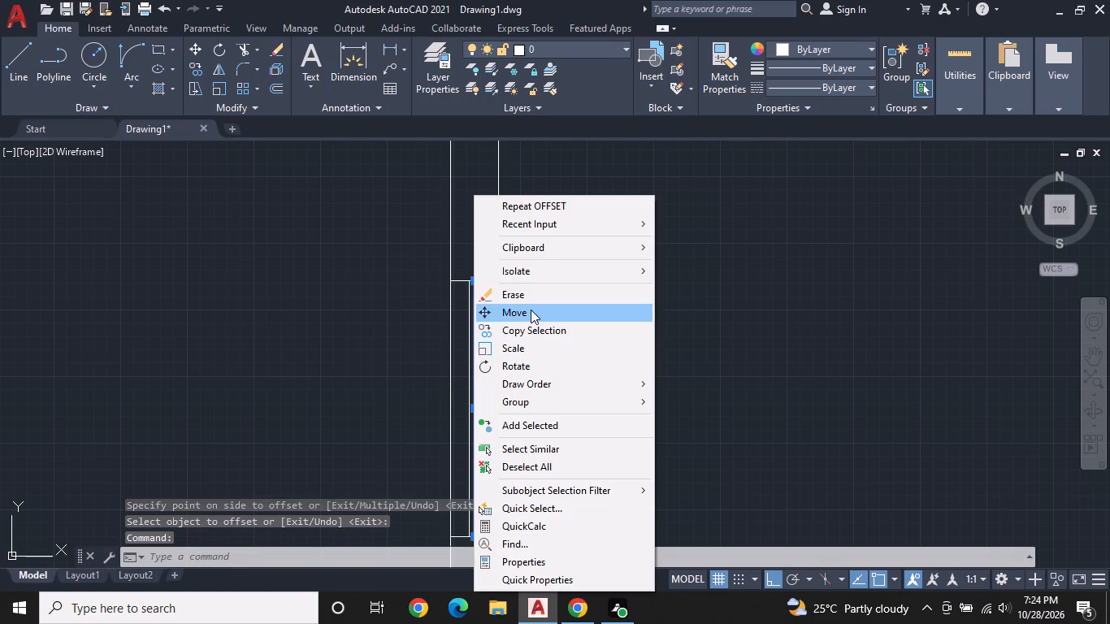
click(549, 280)
click(548, 289)
Draw a jamb line across the north exterior wall of the northeast room, just east of the room's west wall.
scroll(548, 290, down, 2)
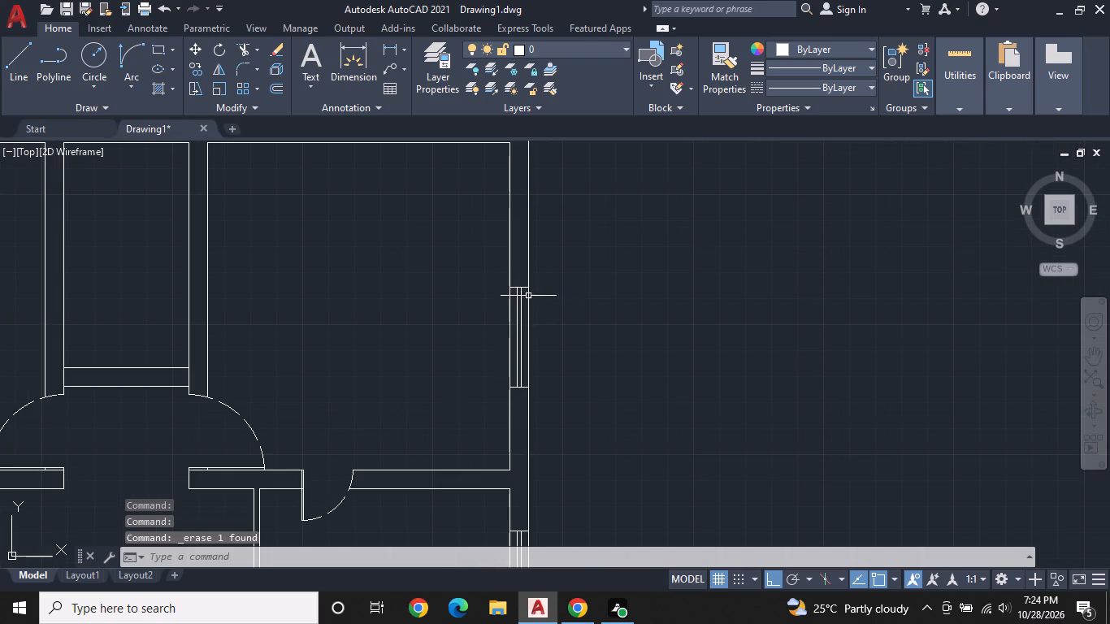
middle_drag(514, 248, 631, 340)
middle_drag(557, 232, 658, 274)
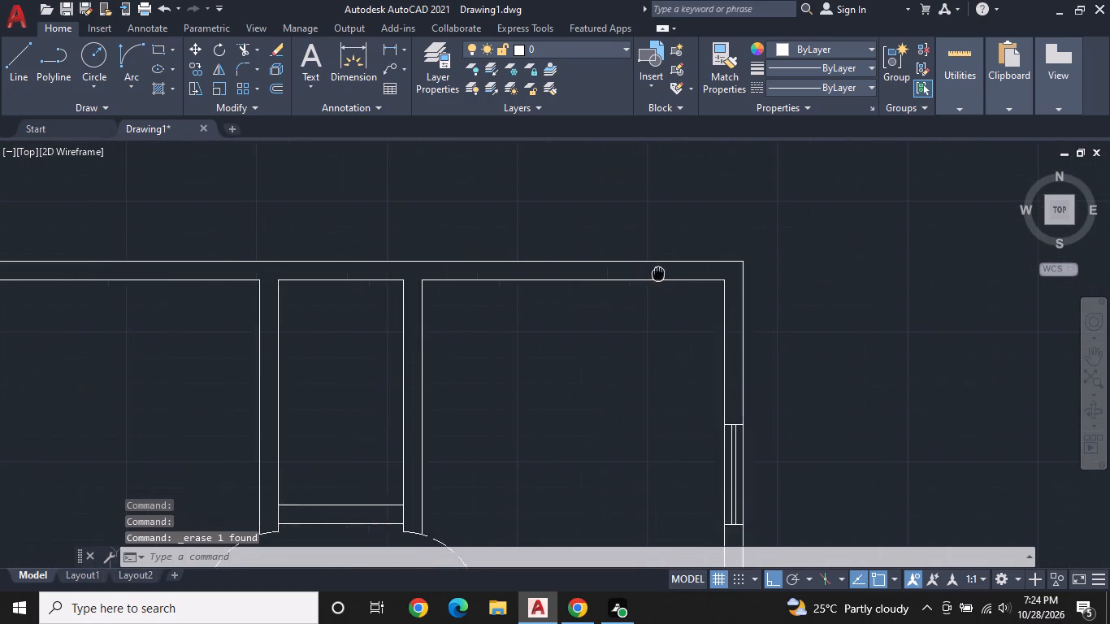
middle_drag(658, 274, 685, 236)
key(l)
key(space)
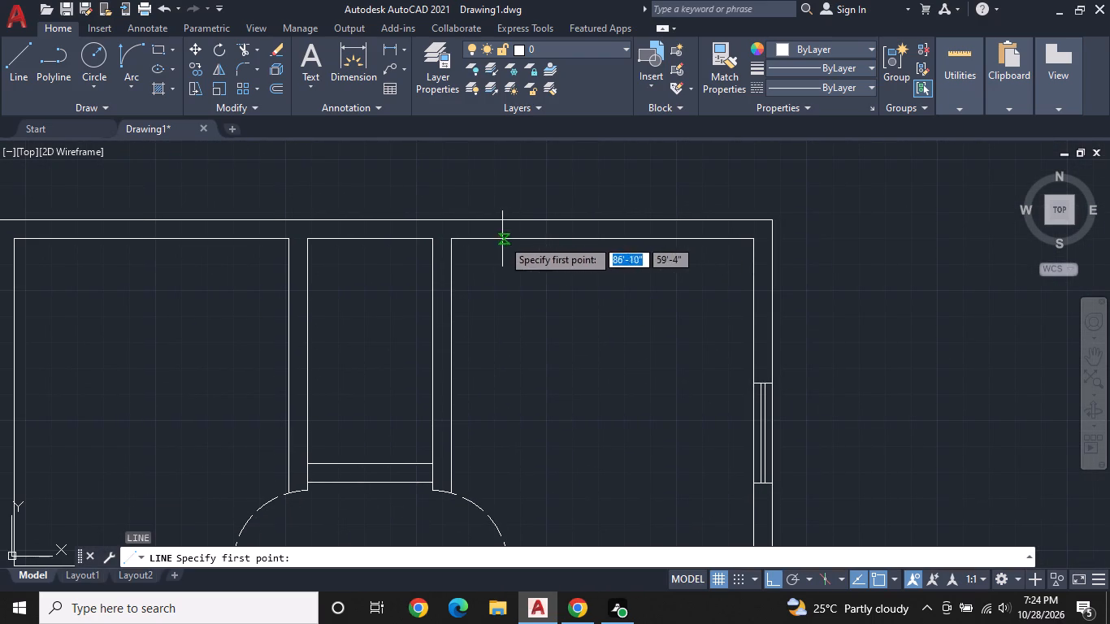
click(490, 219)
click(491, 242)
key(space)
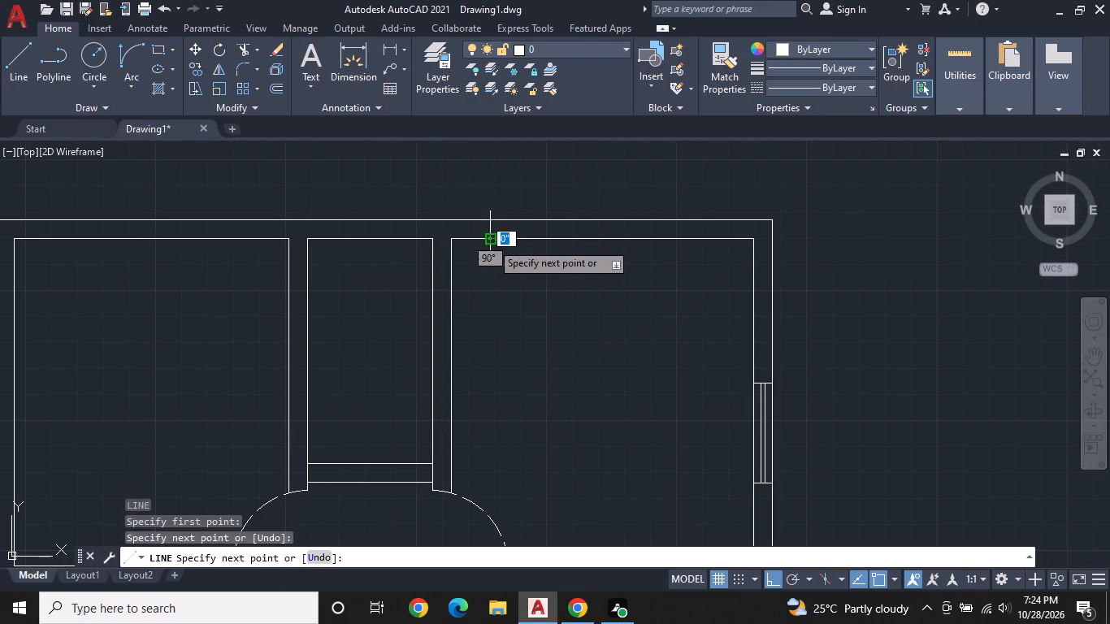
Draw a centre line about 4' east from the jamb midpoint in the northeast room's north wall, and add a second jamb line at its end.
scroll(491, 232, up, 2)
key(space)
click(488, 226)
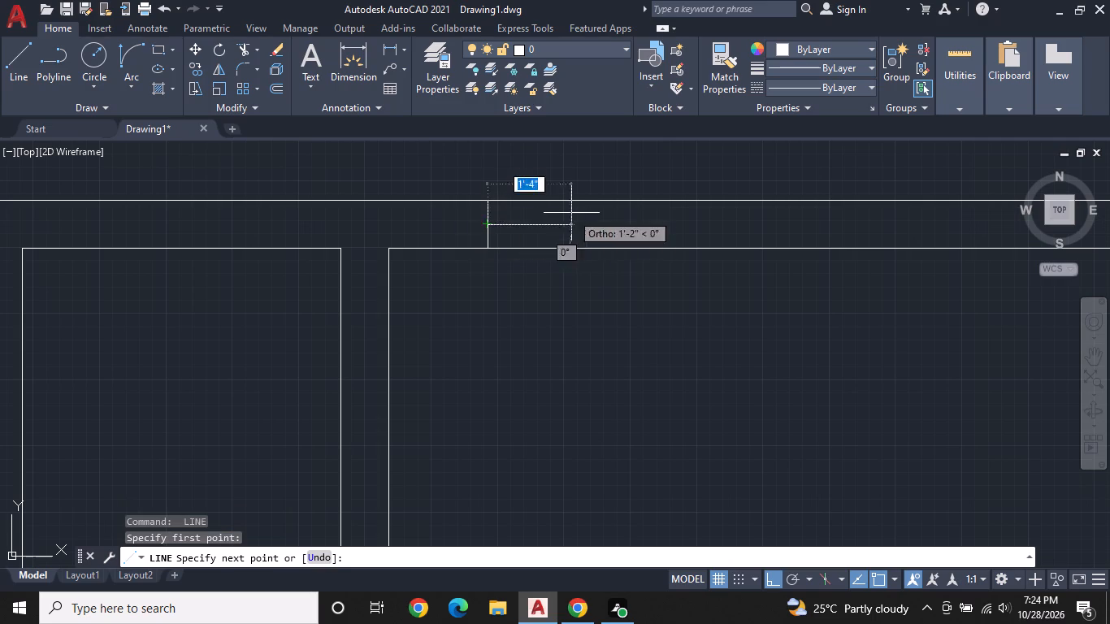
click(742, 224)
click(742, 202)
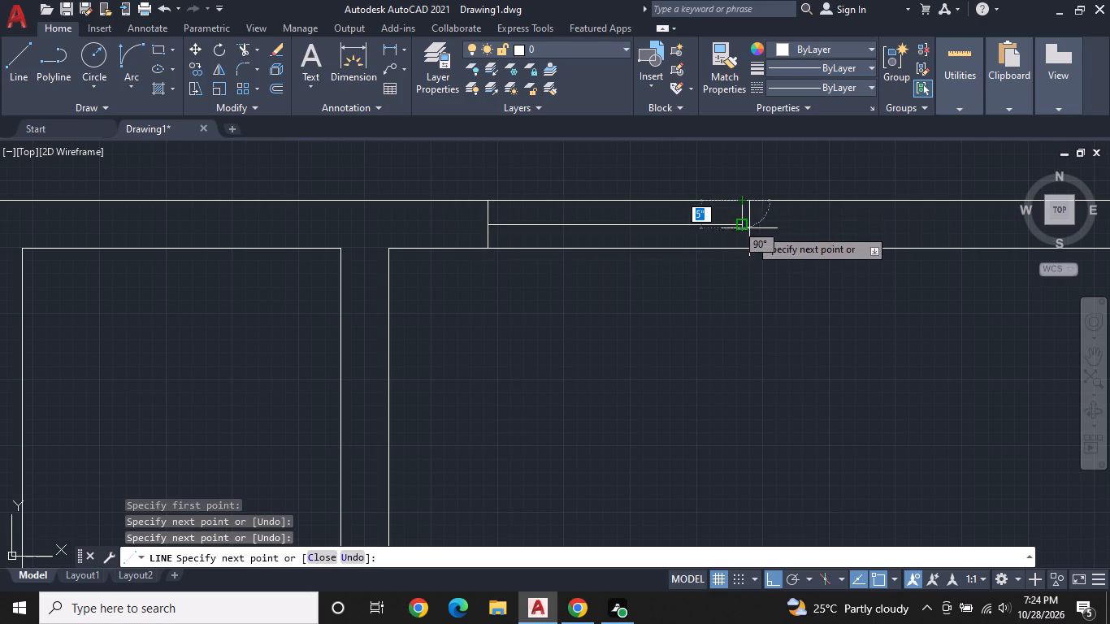
click(741, 250)
key(space)
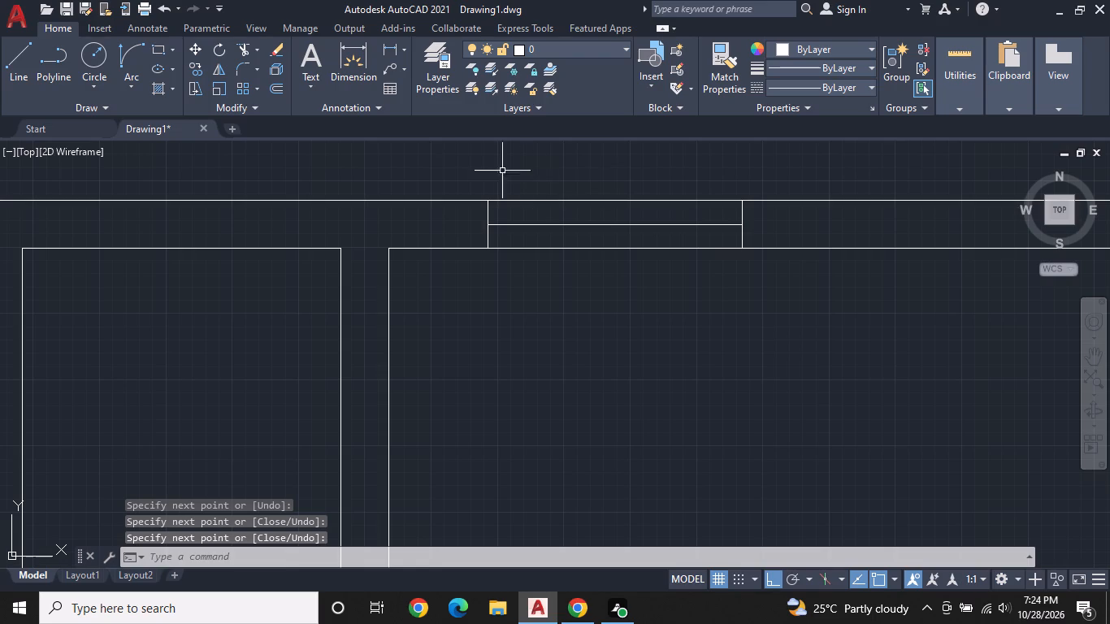
Offset the centre line of the northeast room's north window by 1" to both its north and south sides.
click(279, 89)
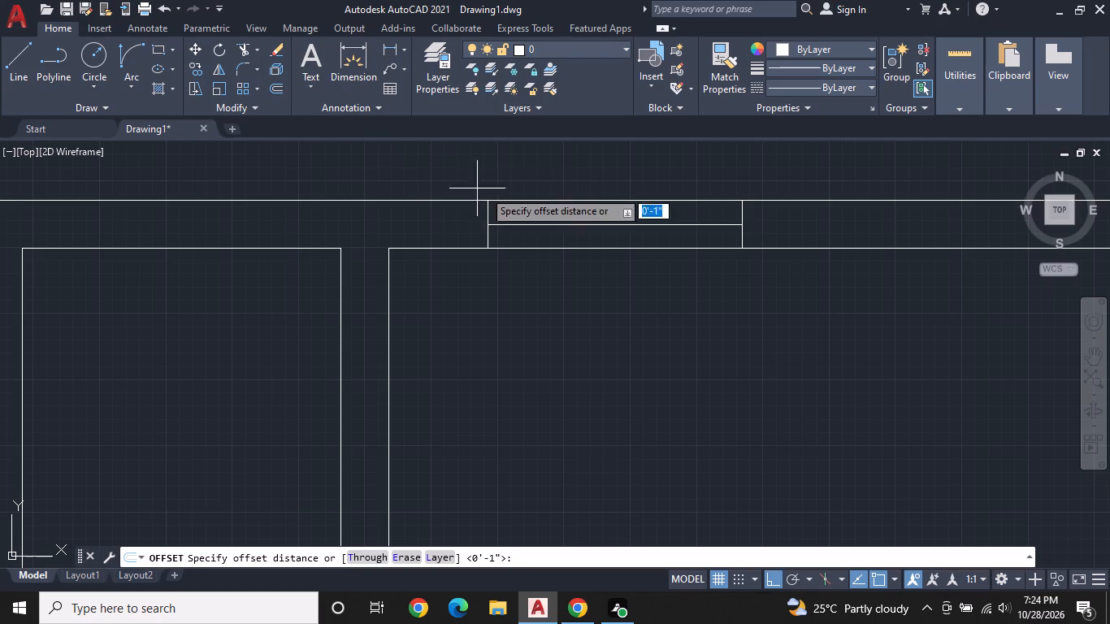
key(space)
click(588, 226)
click(589, 197)
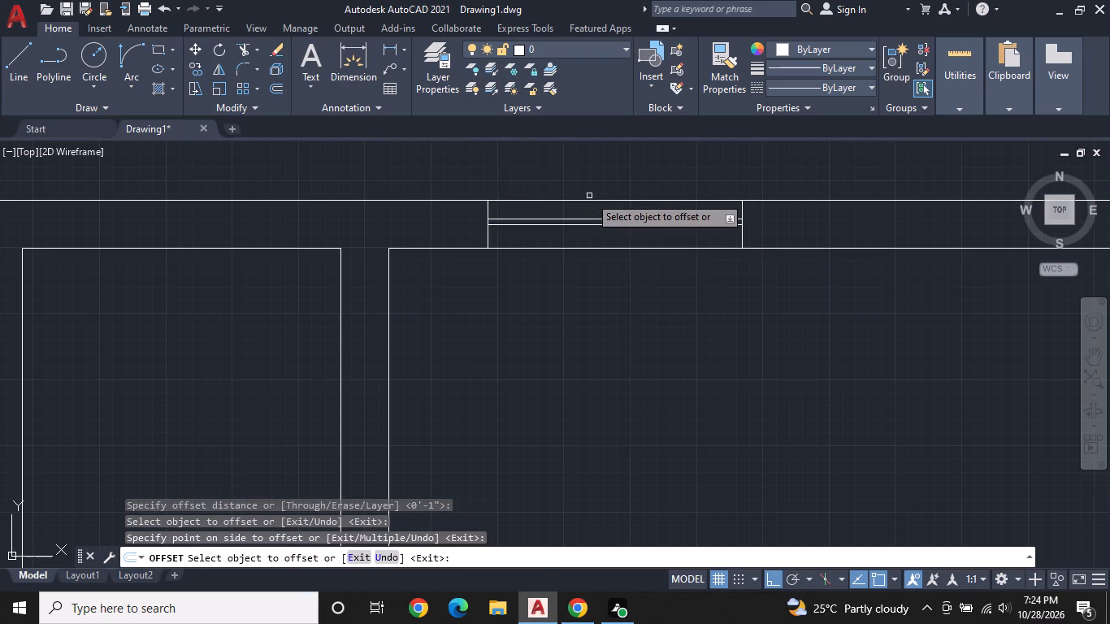
click(595, 224)
click(596, 244)
key(space)
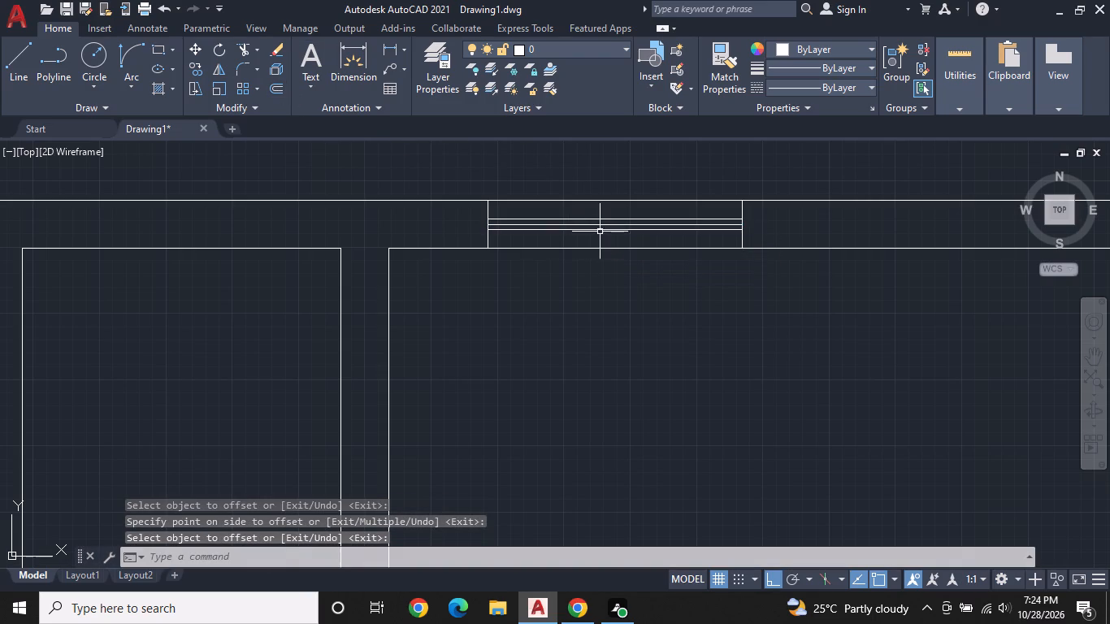
Erase the original centre line between the two offset pane lines of the northeast room's north window.
click(602, 226)
right_click(603, 225)
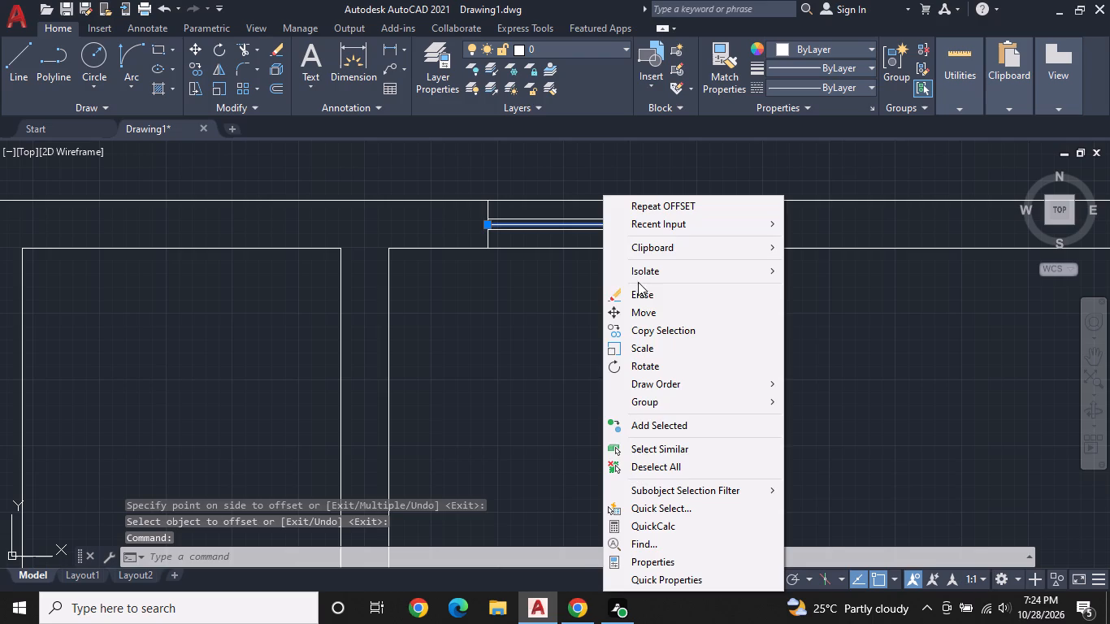
click(640, 294)
Draw a jamb line across the north exterior wall of the narrow room west of the northeast room, near its east wall.
scroll(493, 241, down, 1)
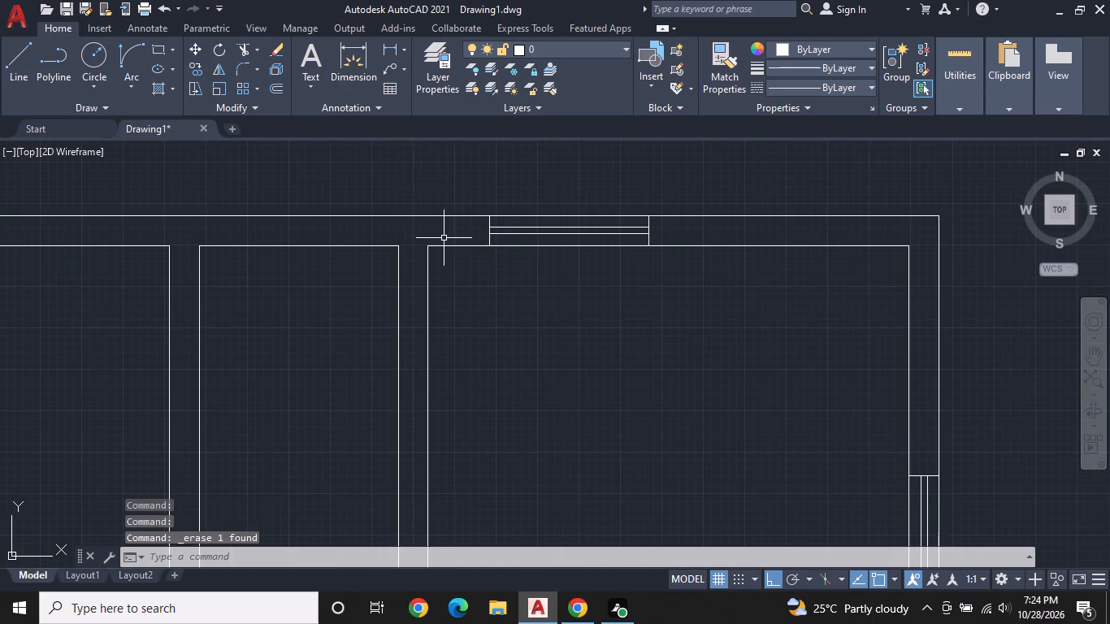
middle_drag(441, 238, 741, 234)
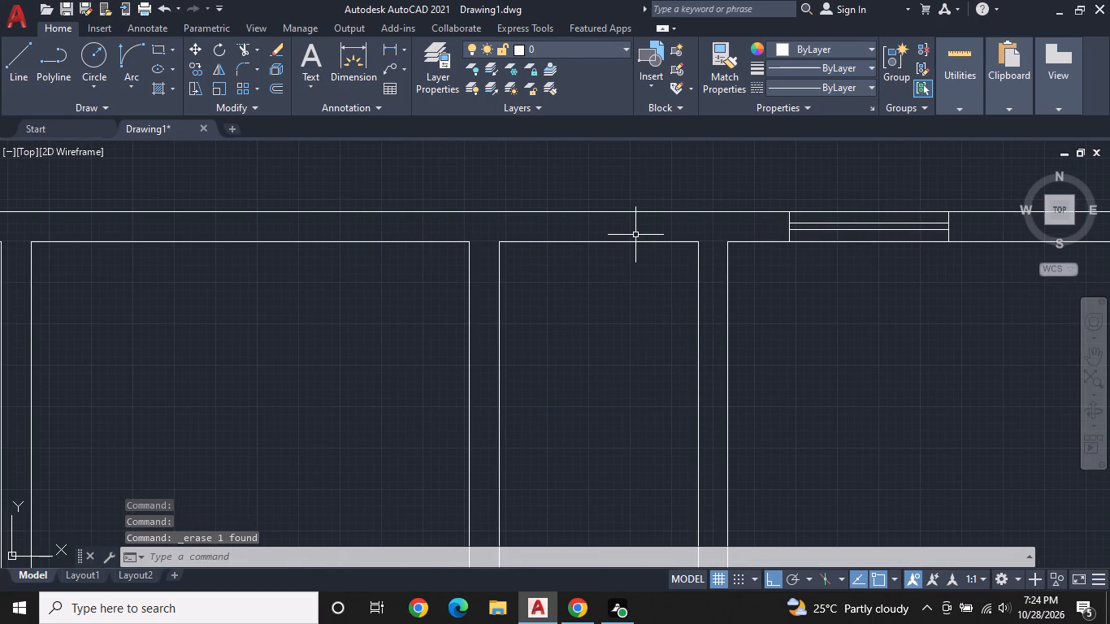
key(l)
key(space)
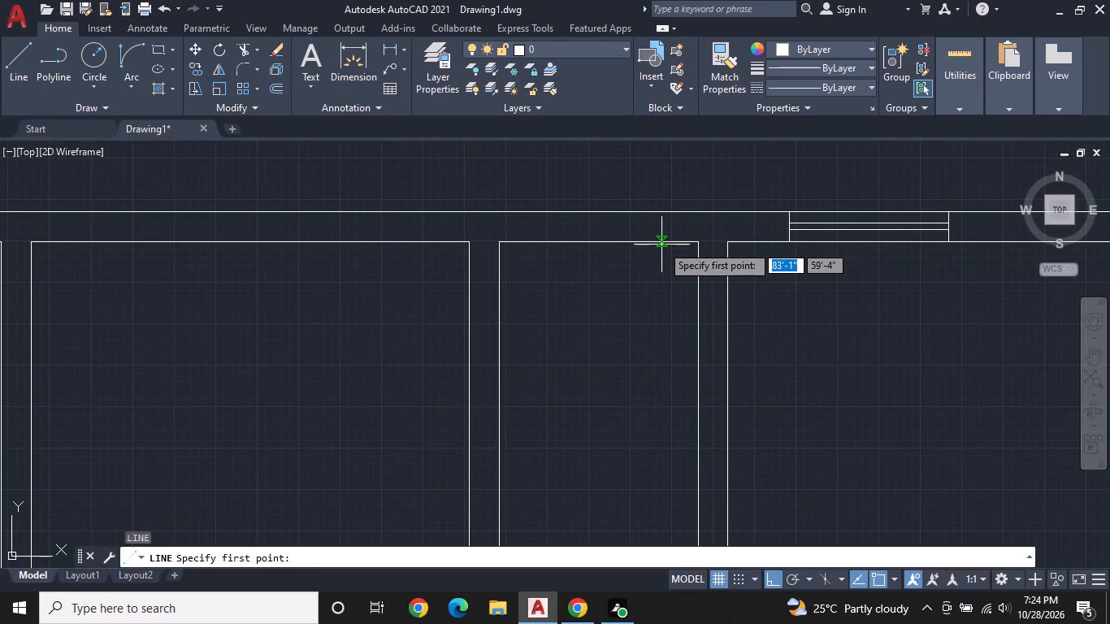
click(661, 245)
click(659, 210)
key(space)
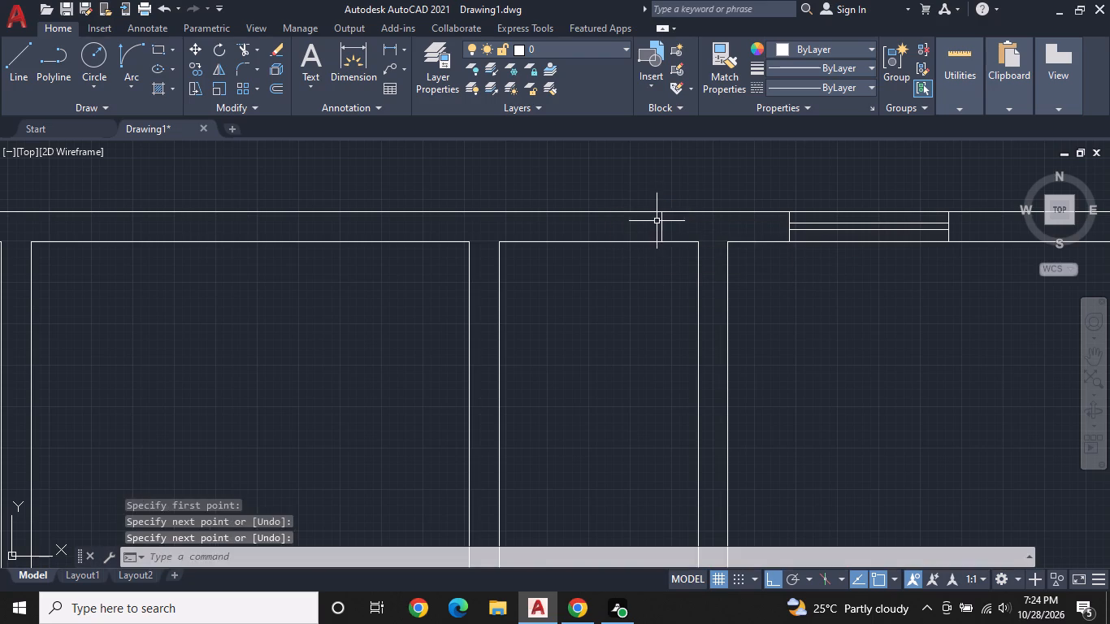
Draw a centre line just over 2' west from the narrow room's jamb midpoint, and add a second jamb line across the wall at its end.
key(space)
click(659, 227)
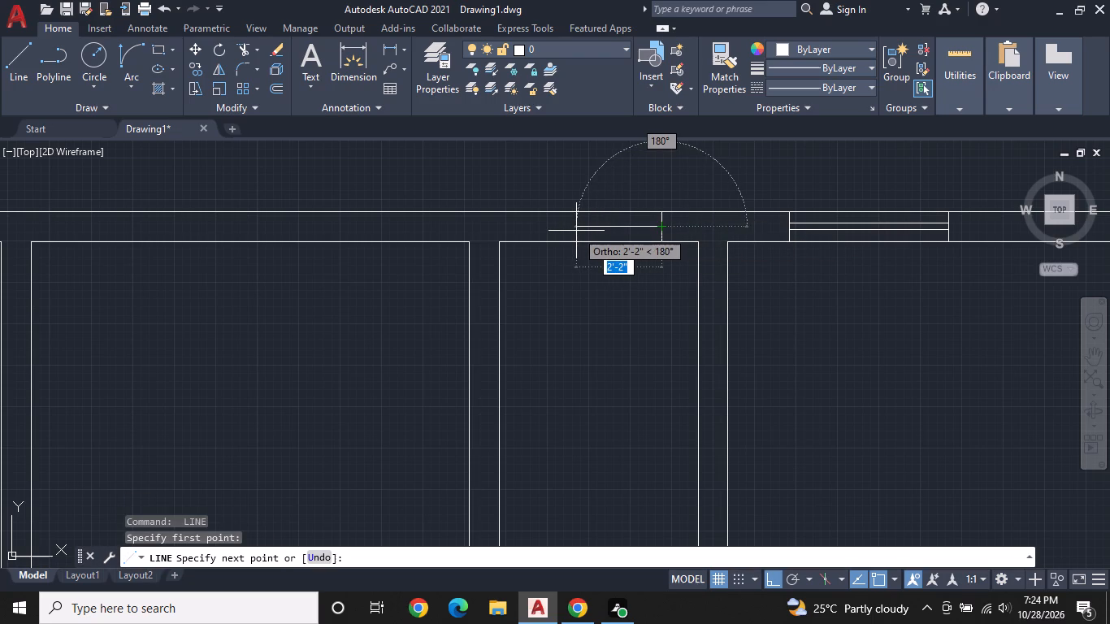
click(570, 231)
click(565, 210)
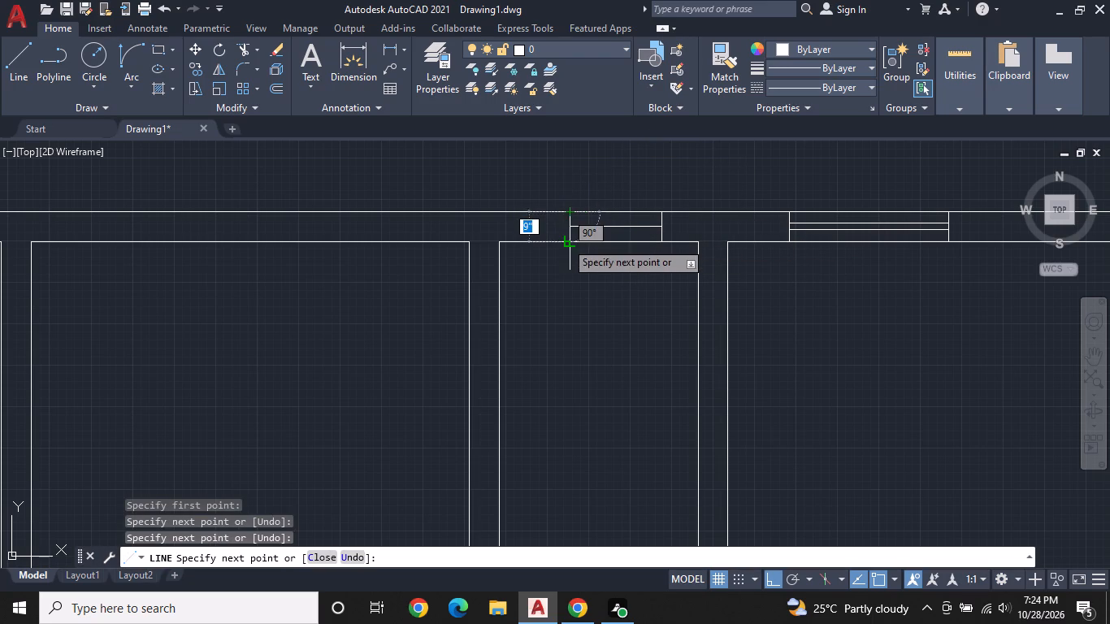
click(566, 243)
key(space)
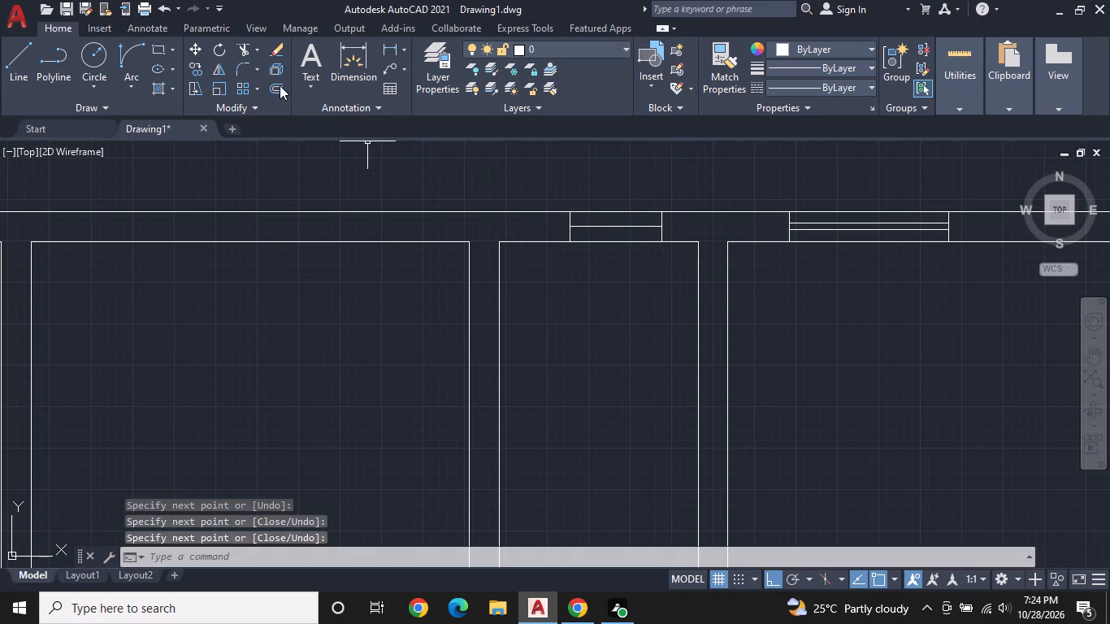
Offset the narrow room window's centre line by 1" to both its north and south sides.
click(272, 81)
key(space)
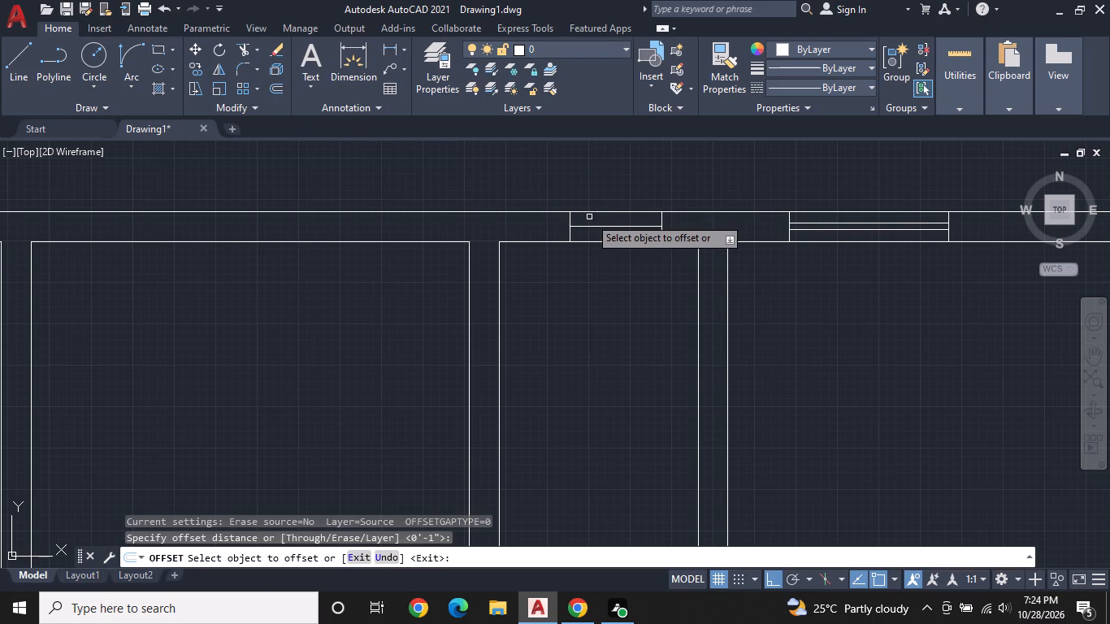
click(598, 227)
click(601, 215)
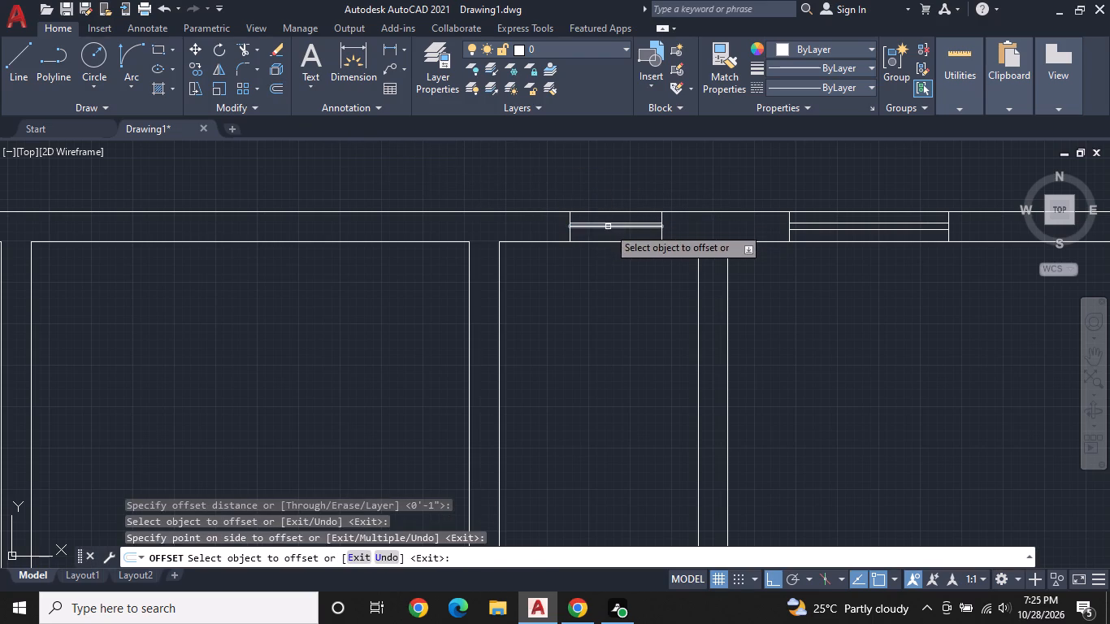
click(608, 227)
click(609, 238)
key(space)
Erase the original centre line between the narrow room window's two offset pane lines.
click(610, 227)
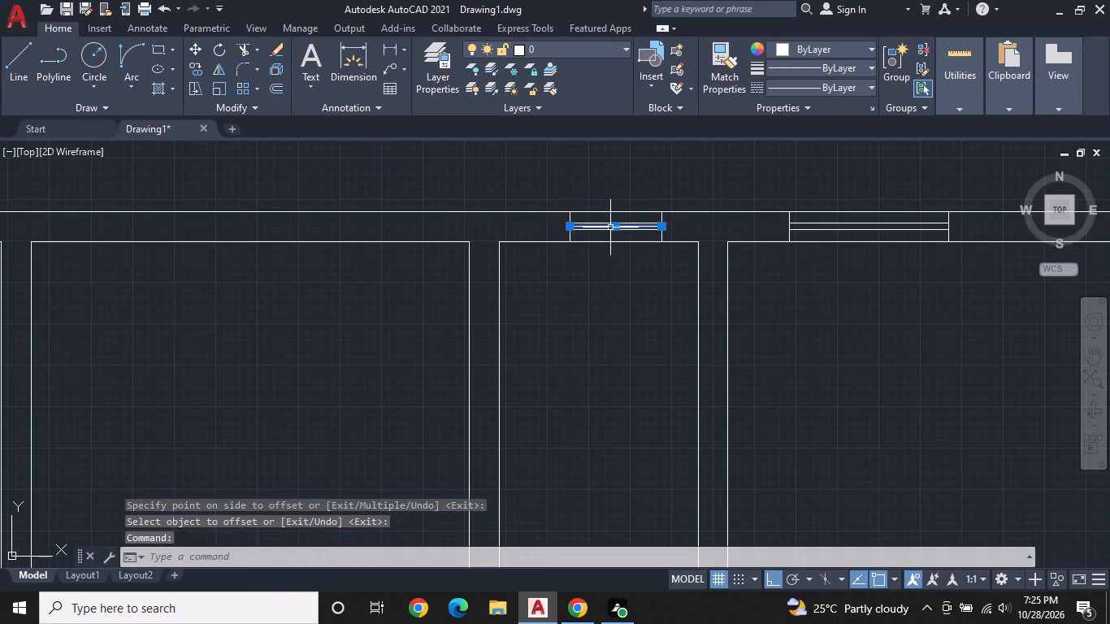
right_click(610, 227)
click(663, 301)
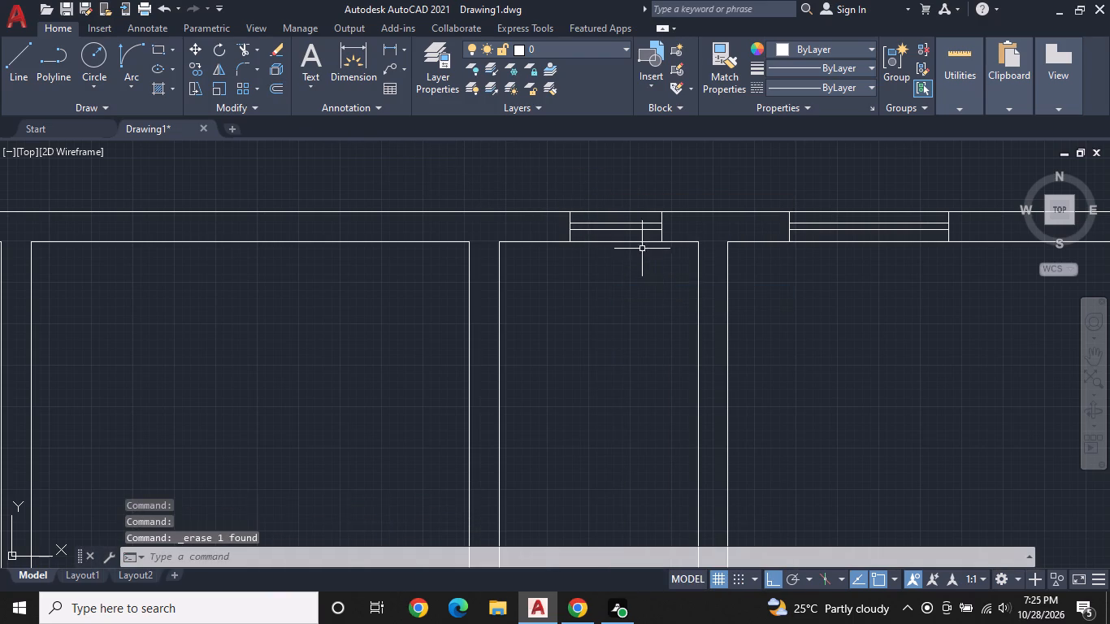
Draw a jamb line across the north exterior wall of the room west of the narrow room, toward that room's east end.
scroll(626, 246, down, 1)
middle_drag(560, 243, 699, 234)
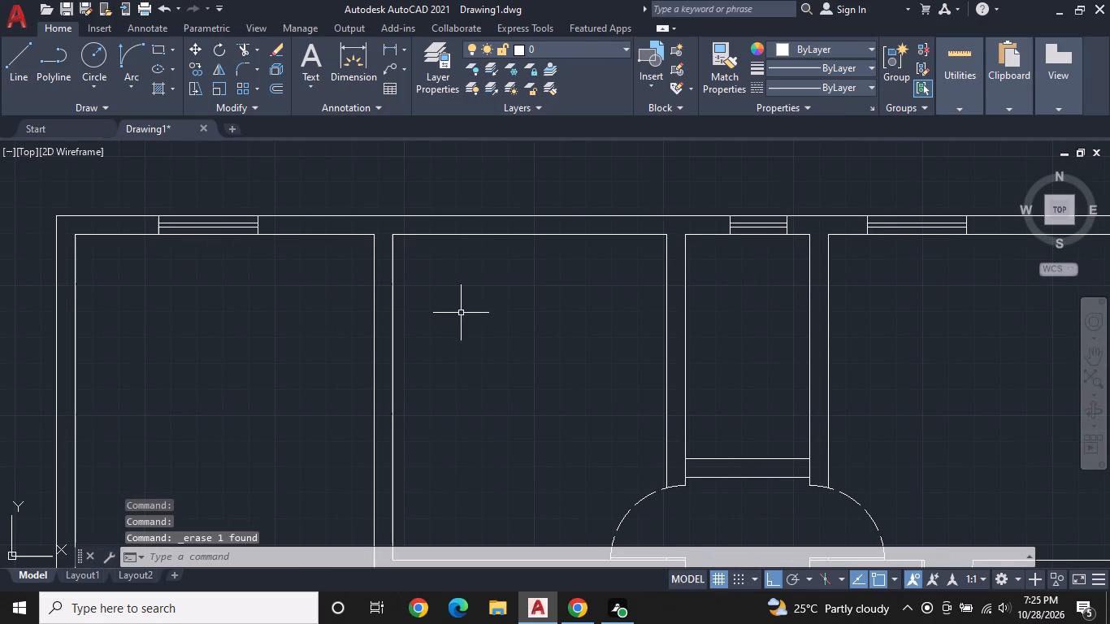
text(L)
key(space)
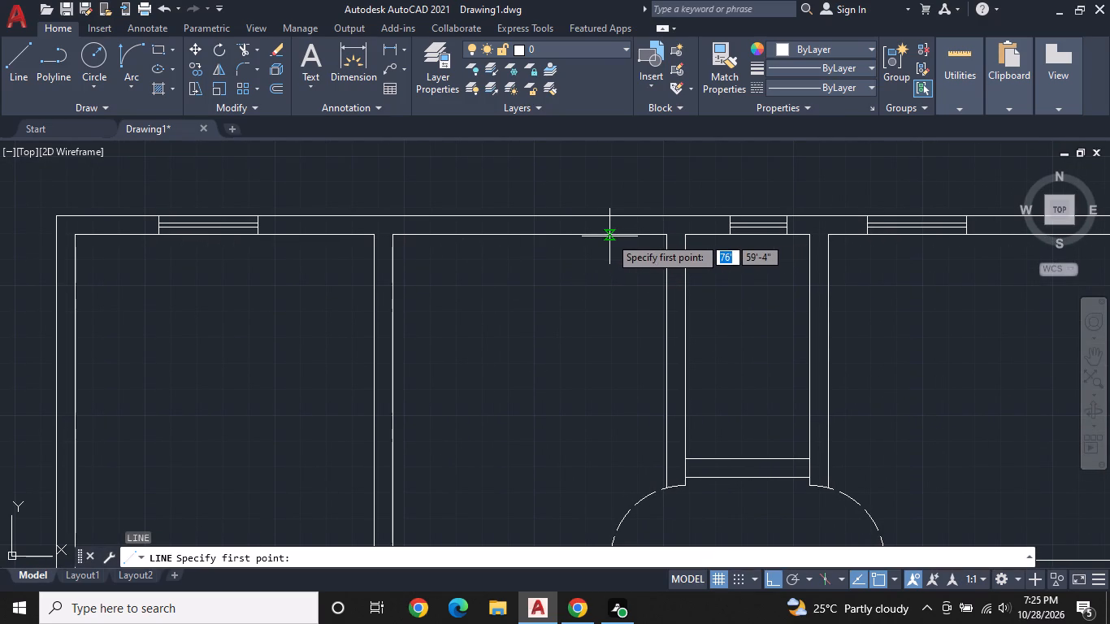
click(614, 234)
click(615, 216)
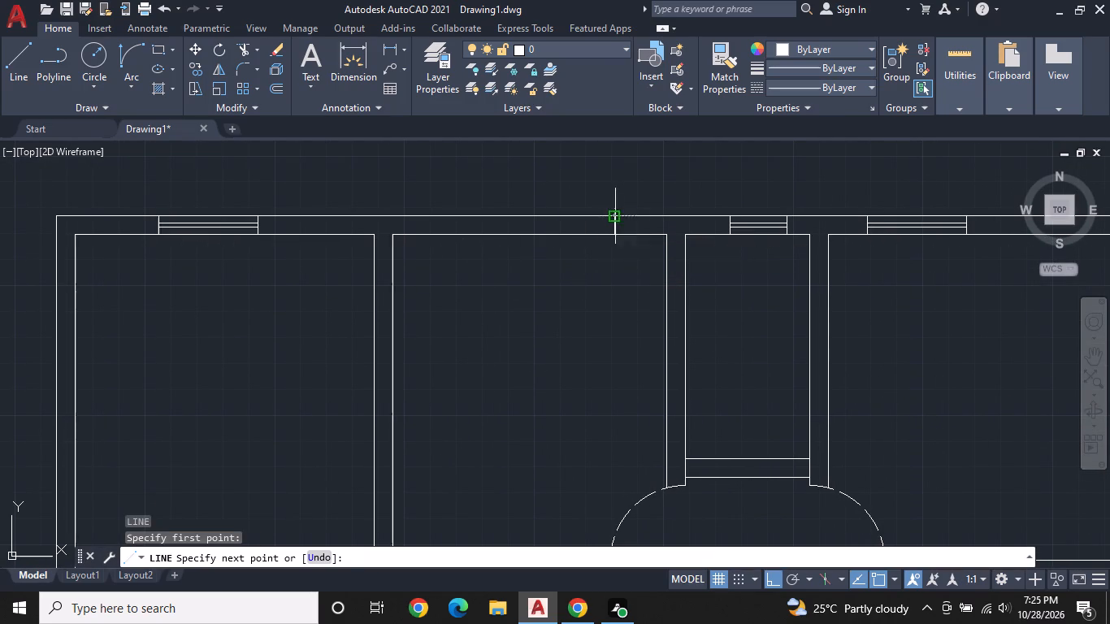
key(space)
Draw a centre line about 4'-9" west from the north-middle room's jamb midpoint, and add a second jamb line across the wall at its end.
key(space)
click(615, 223)
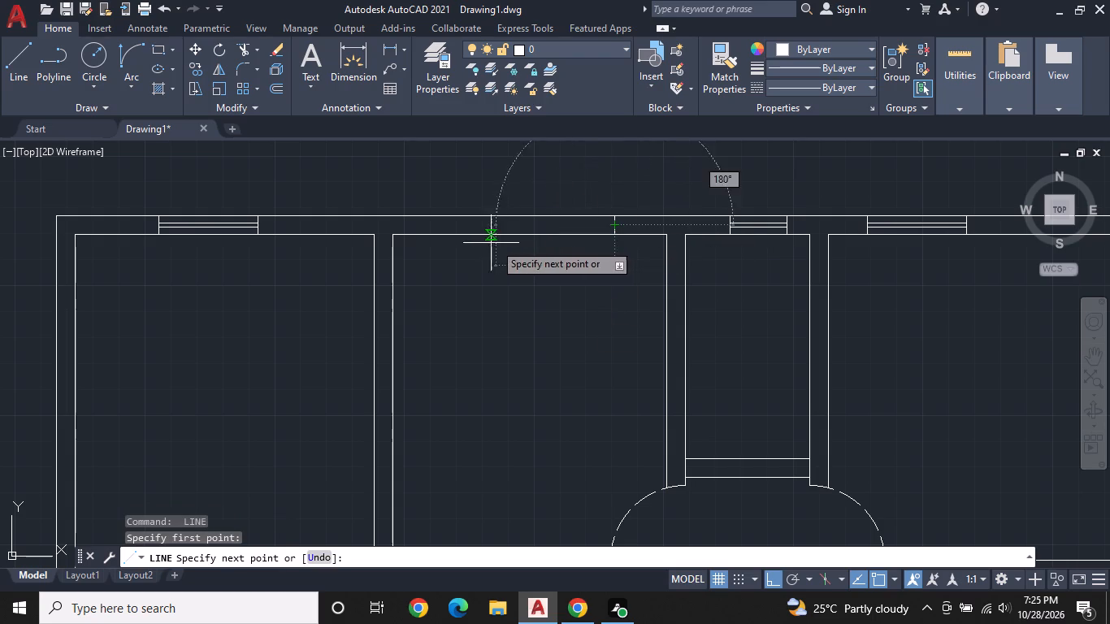
scroll(484, 225, up, 2)
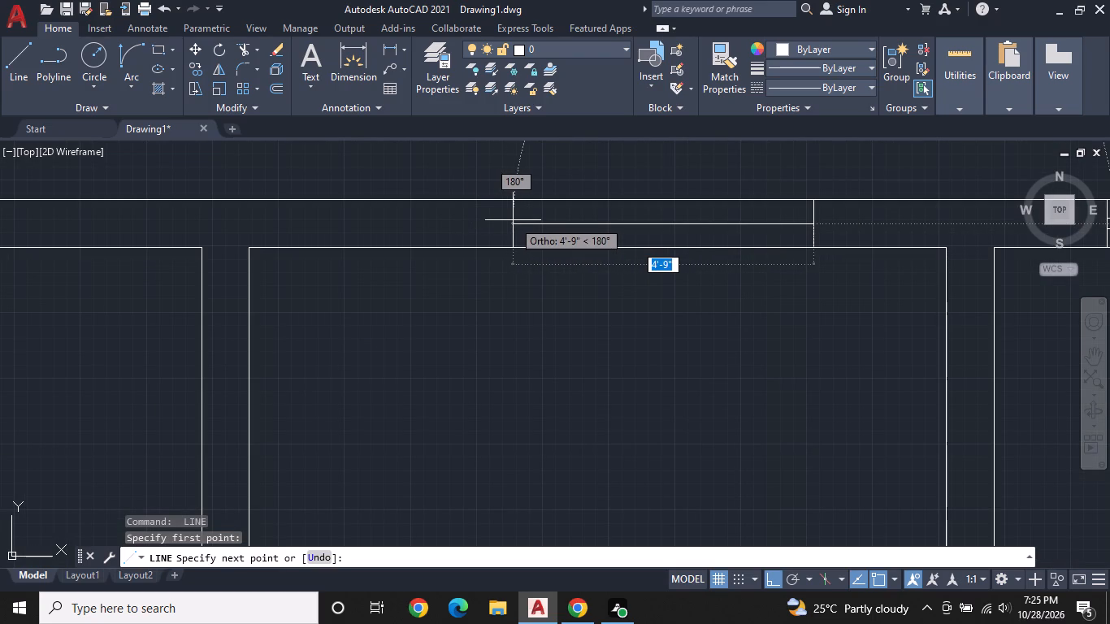
click(509, 222)
click(507, 202)
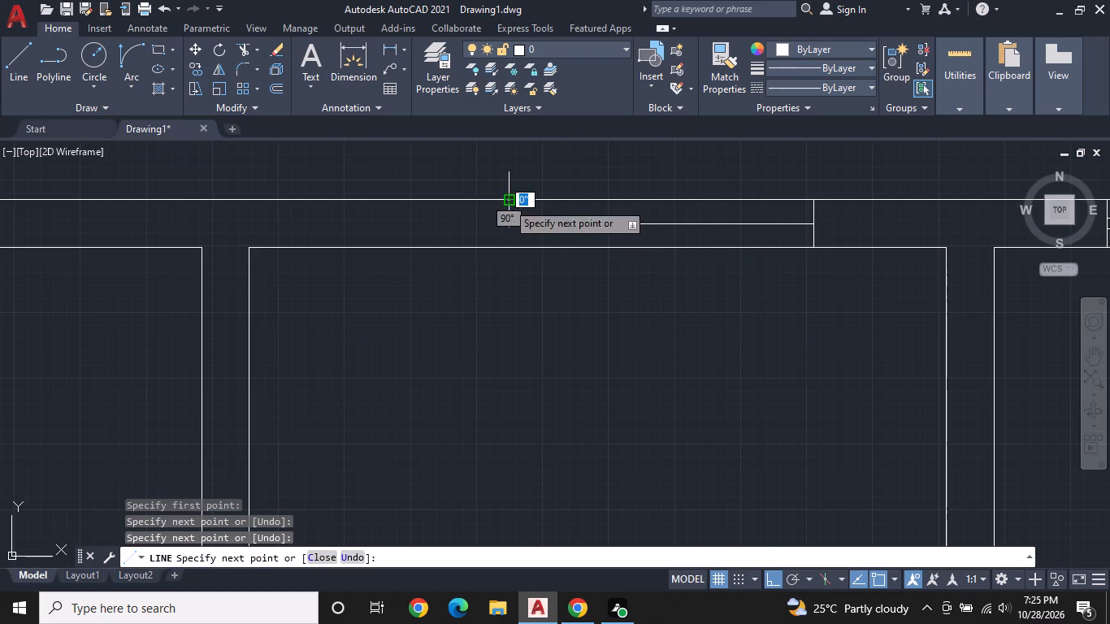
click(514, 253)
key(space)
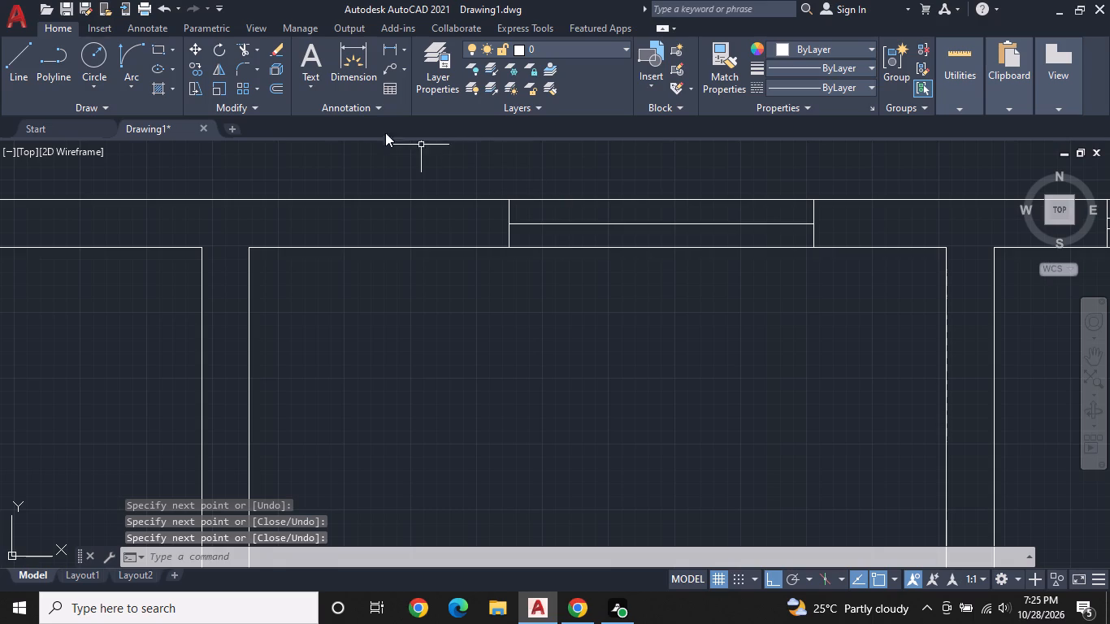
Offset the north-middle room window's centre line by 1" to both its north and south sides.
click(280, 87)
key(space)
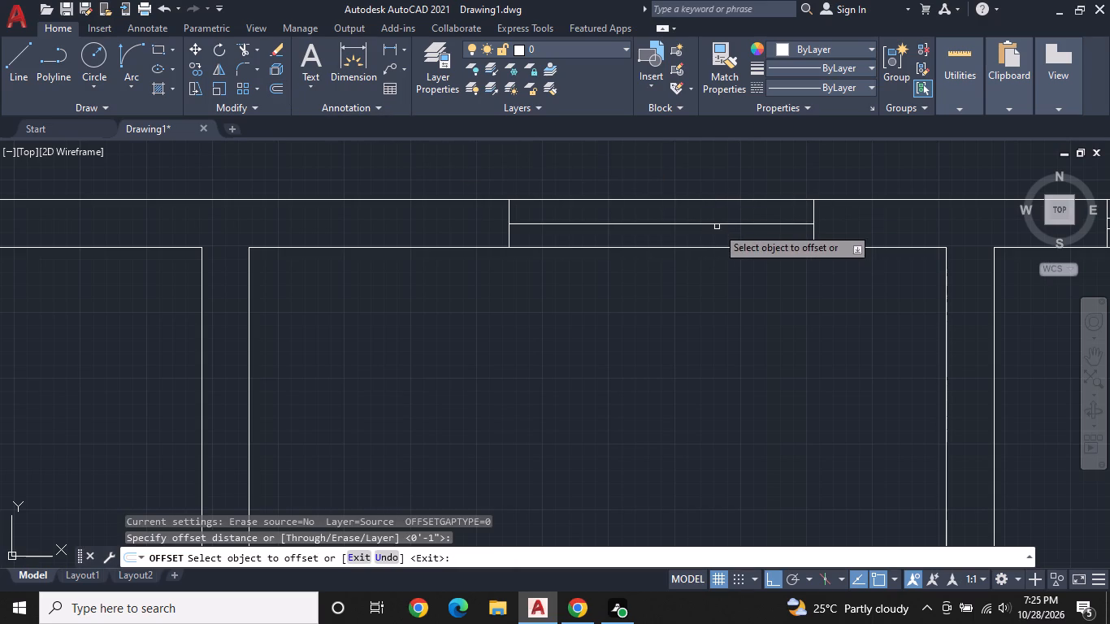
click(717, 225)
click(705, 189)
click(717, 223)
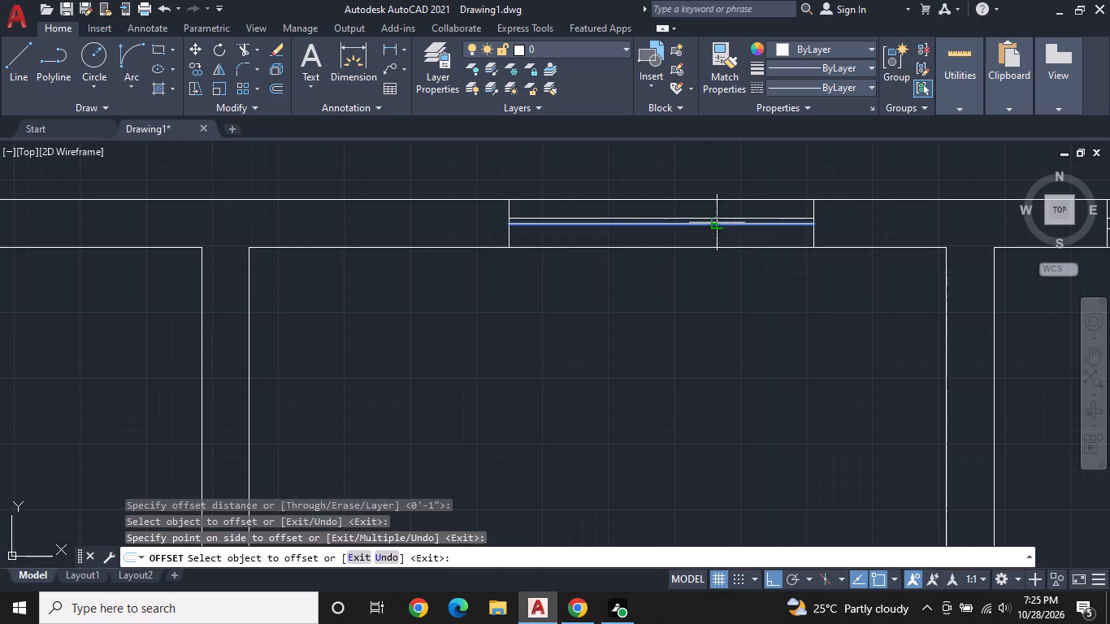
click(720, 240)
key(space)
Erase the original centre line between the north-middle room window's two offset pane lines.
click(717, 225)
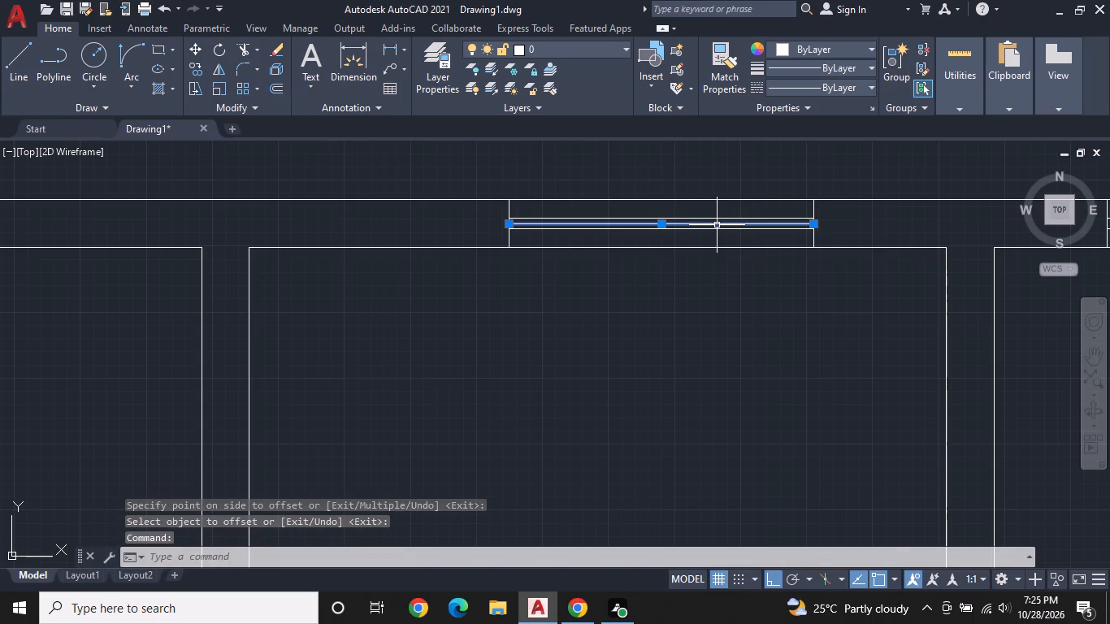
right_click(716, 223)
click(752, 288)
Open the block libraries to insert blocks into the floor plan.
scroll(652, 267, down, 2)
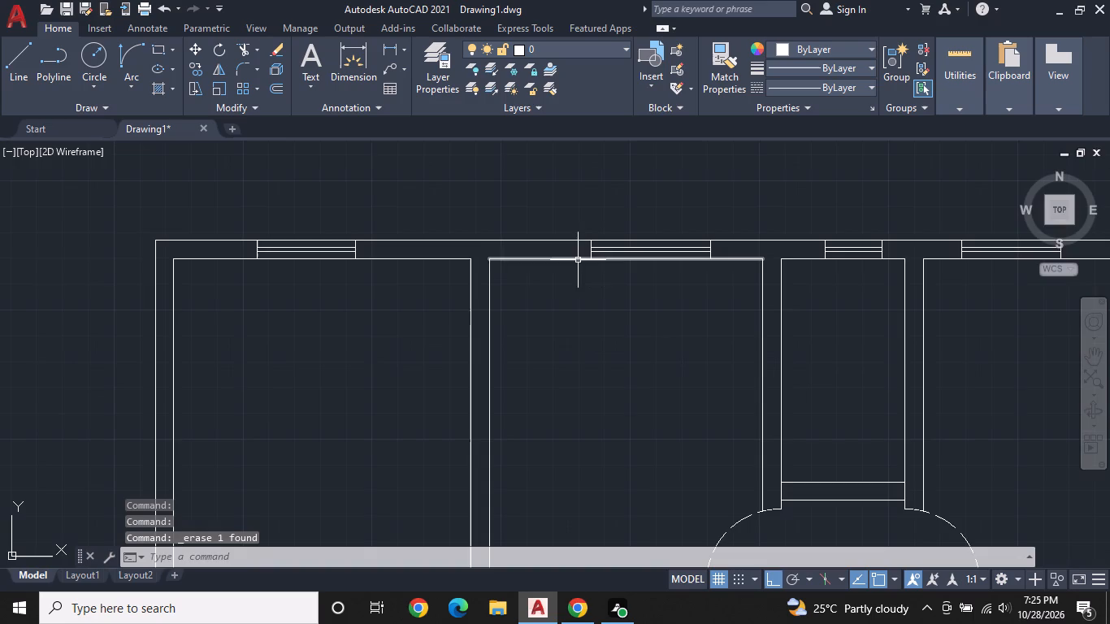
middle_drag(514, 272, 667, 206)
scroll(648, 221, down, 2)
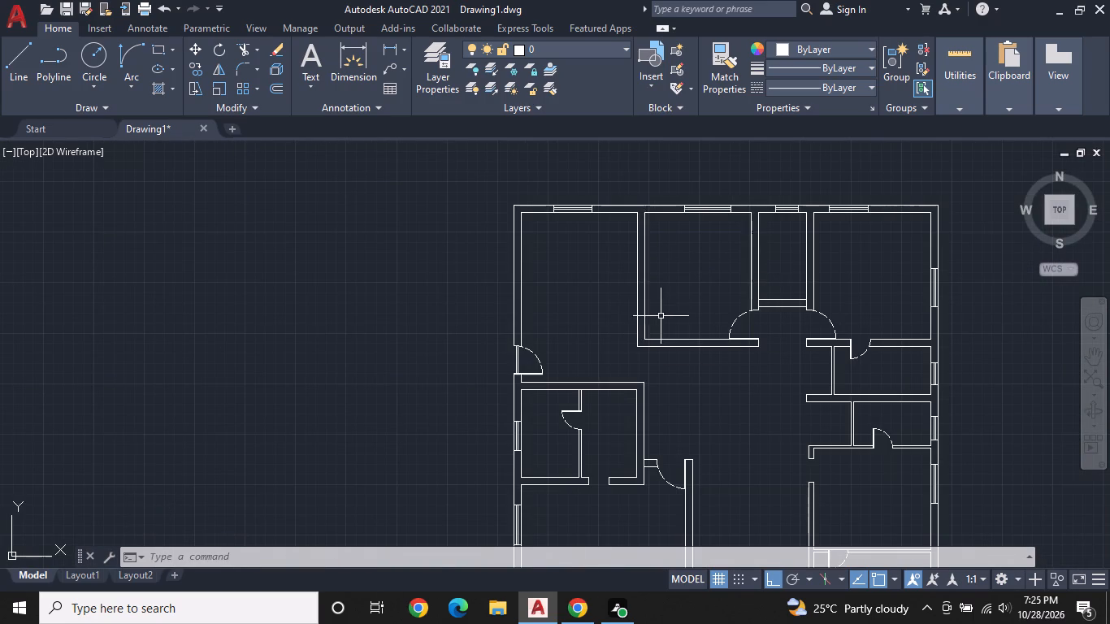
scroll(665, 322, down, 1)
middle_drag(666, 311, 689, 274)
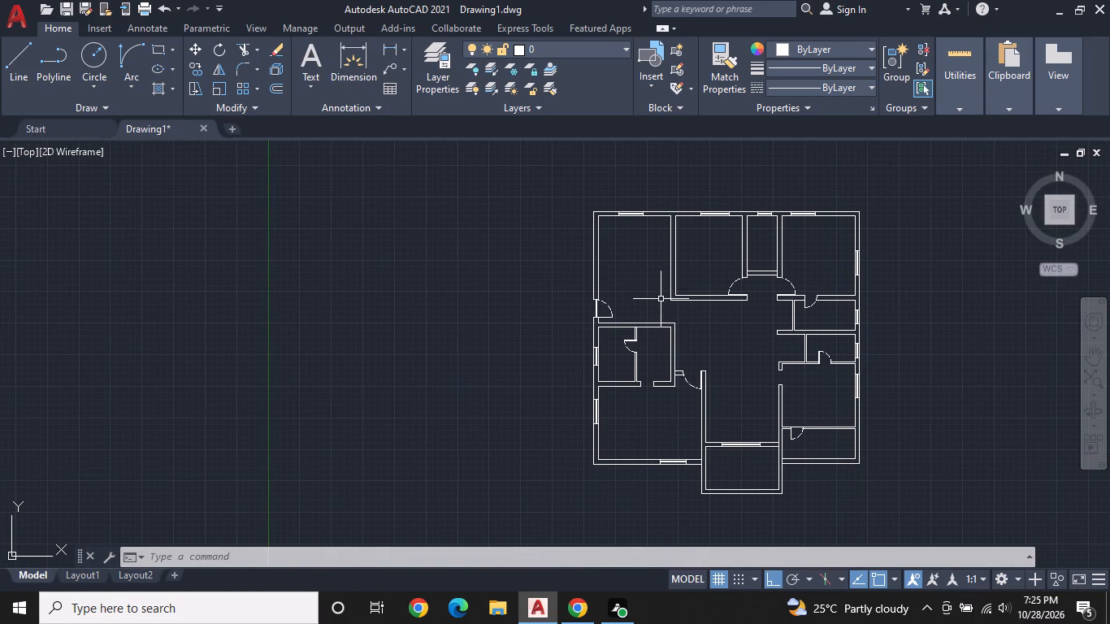
scroll(661, 299, up, 1)
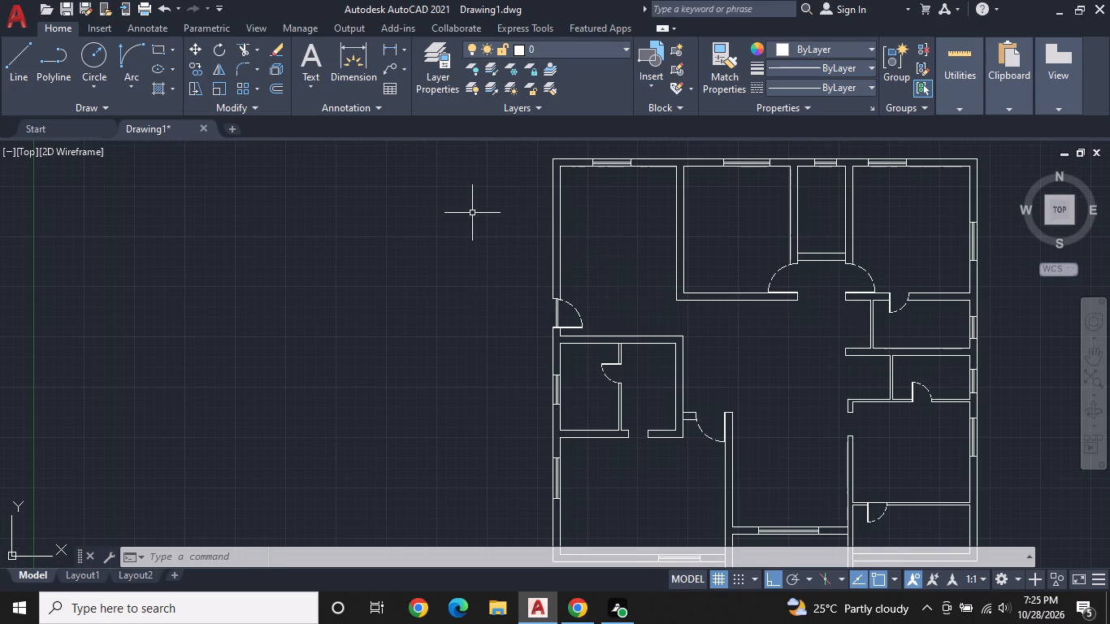
click(107, 24)
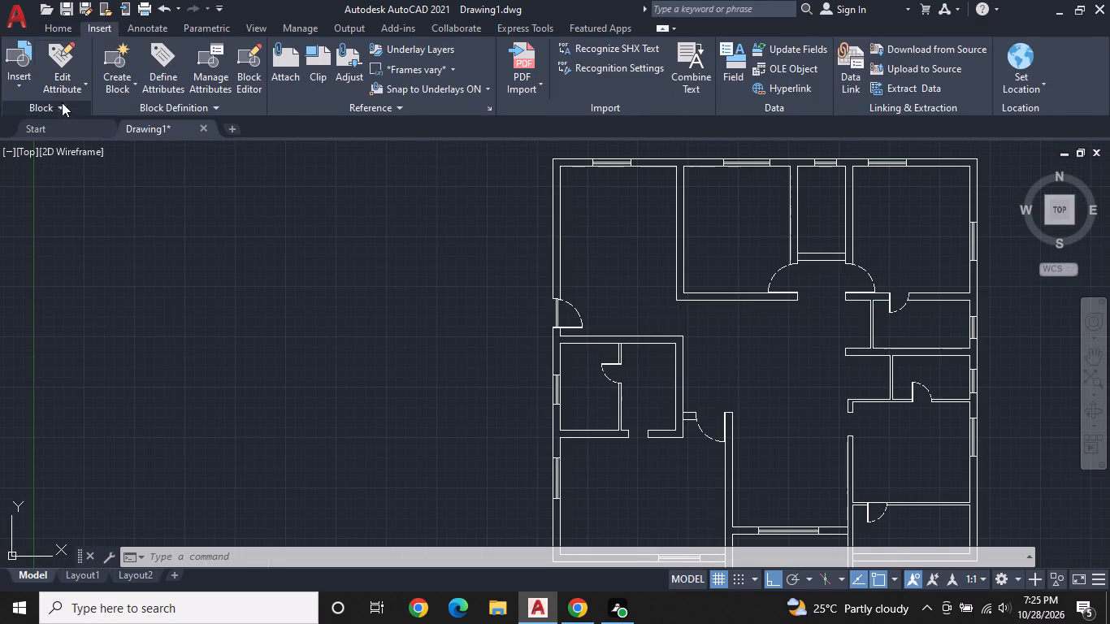
click(23, 80)
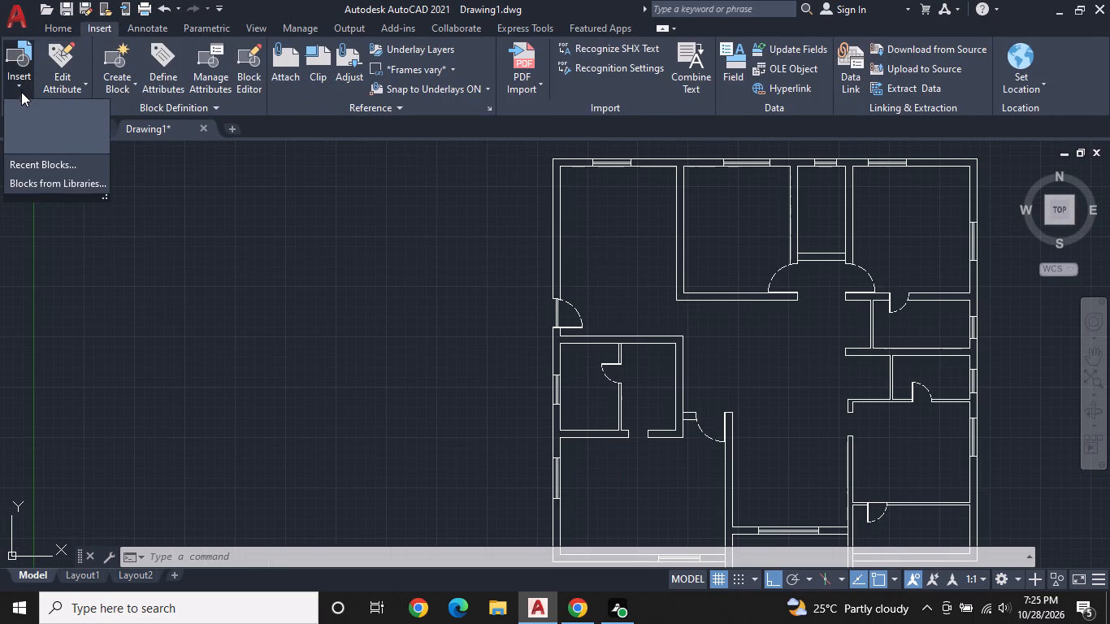
click(63, 184)
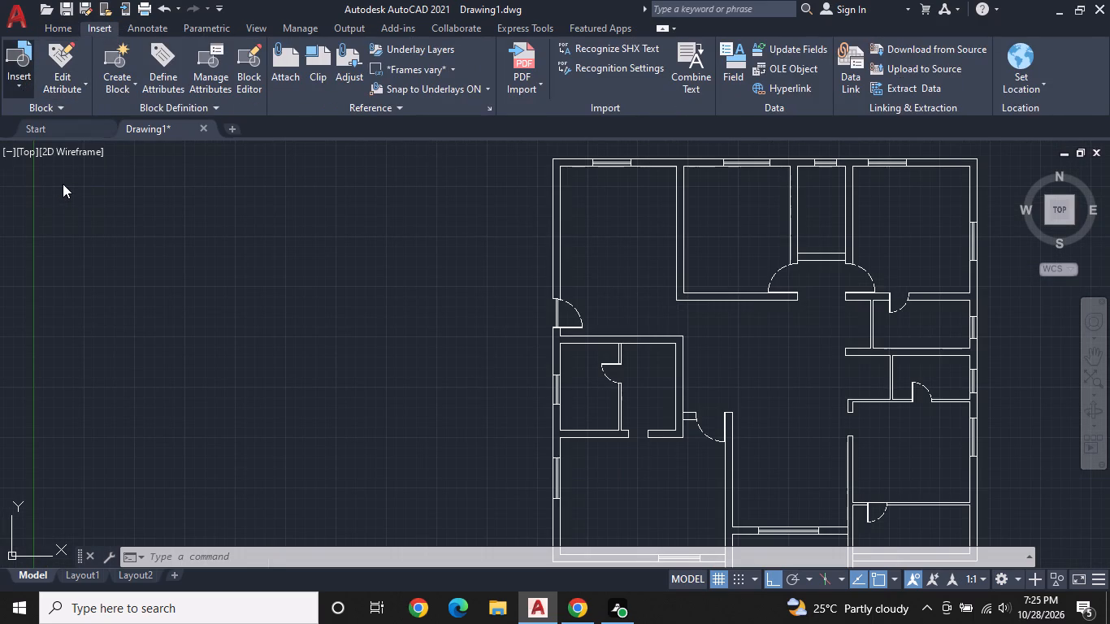
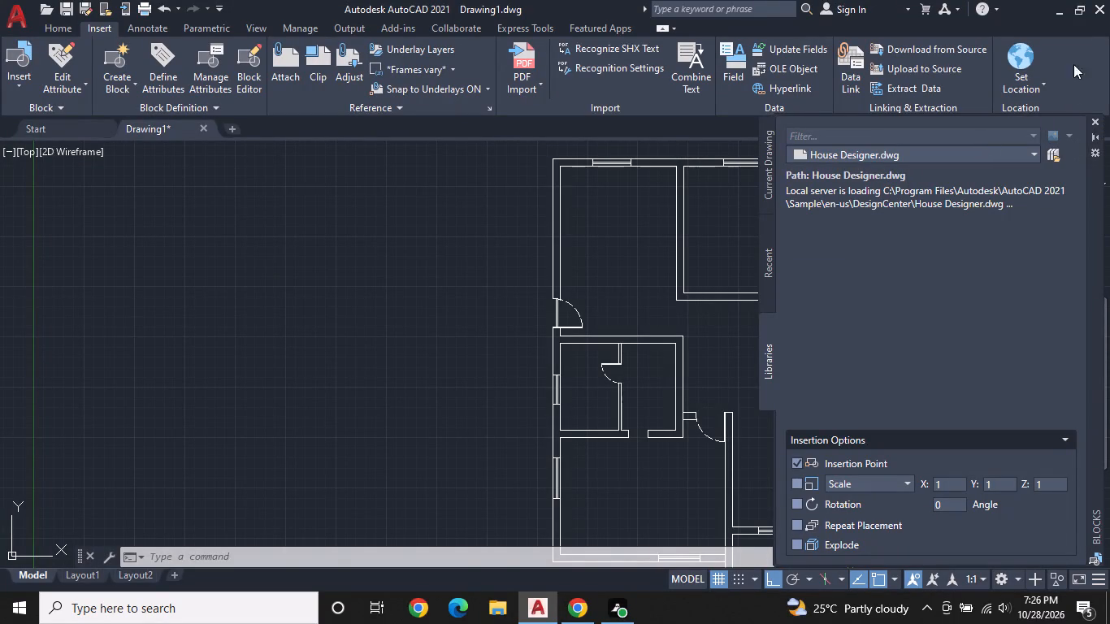
Examine the fixture blocks in the House Designer.dwg library and the rooms of the whole floor plan.
click(932, 154)
click(932, 154)
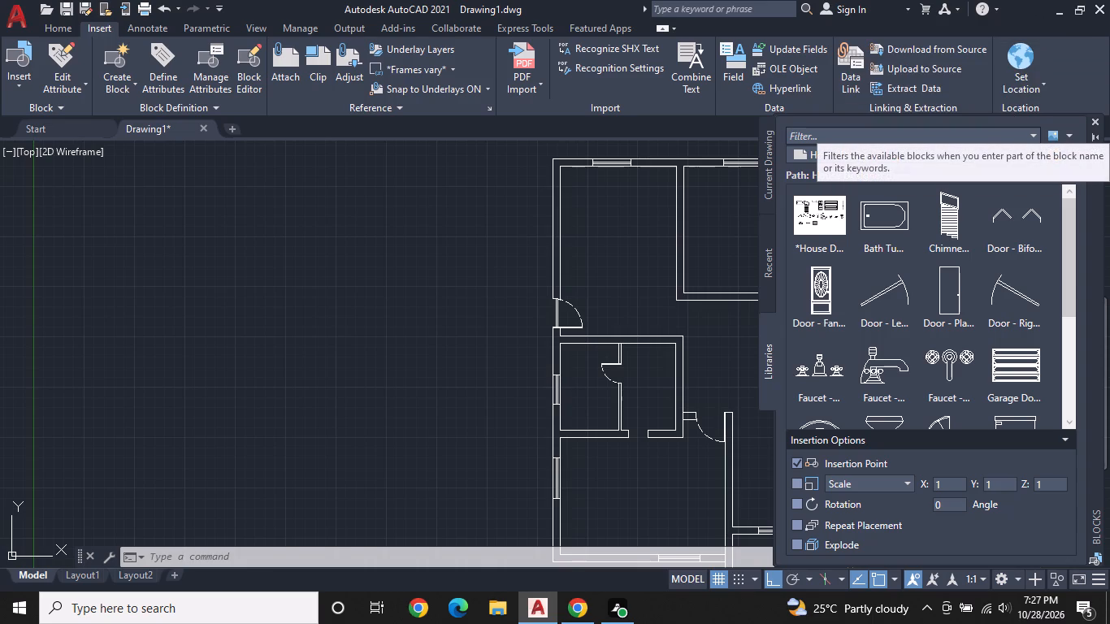
key(Escape)
key(Escape)
key(Escape)
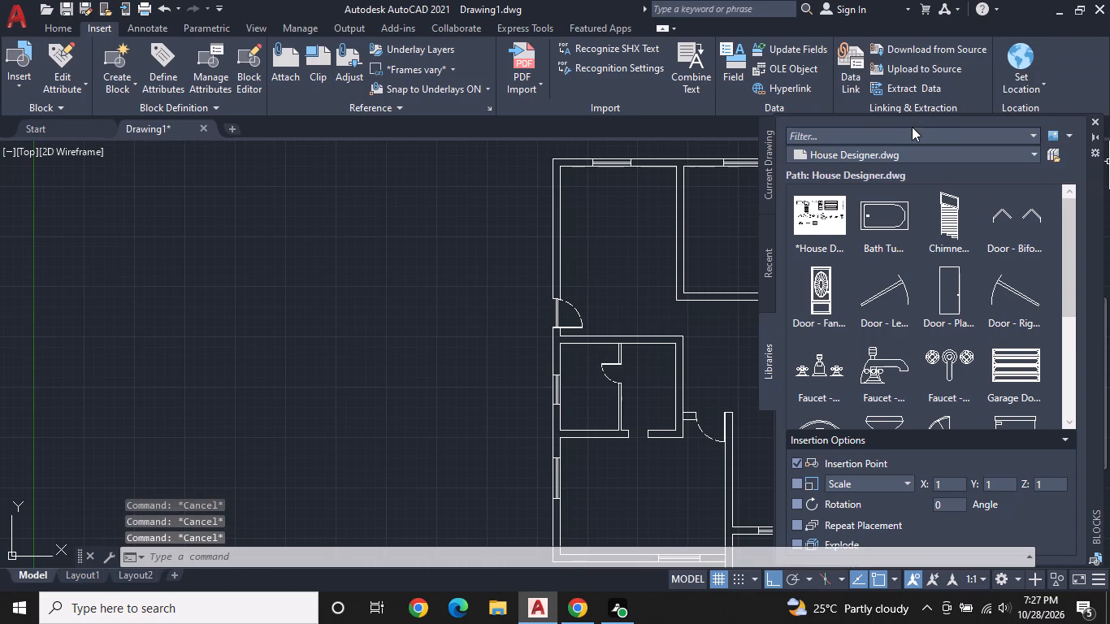
key(Escape)
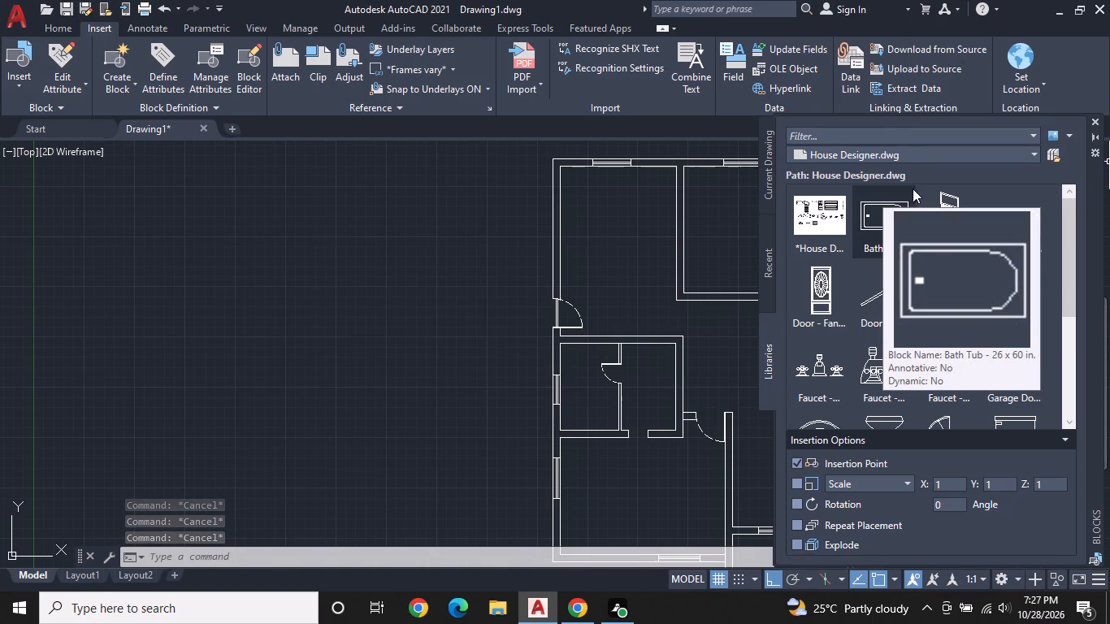
scroll(932, 189, down, 7)
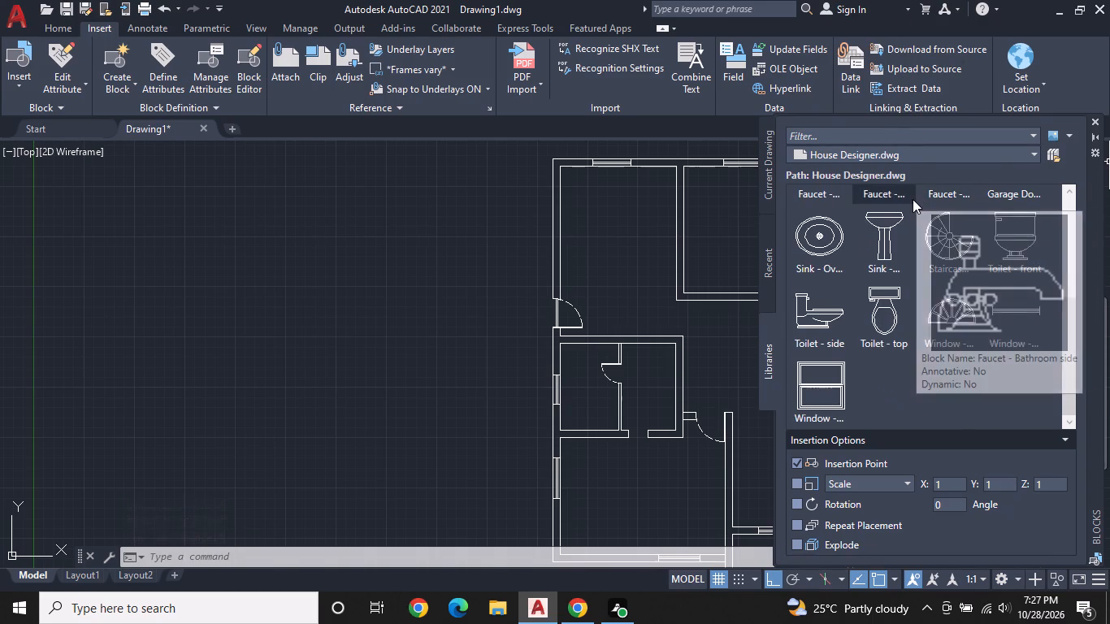
scroll(910, 202, down, 2)
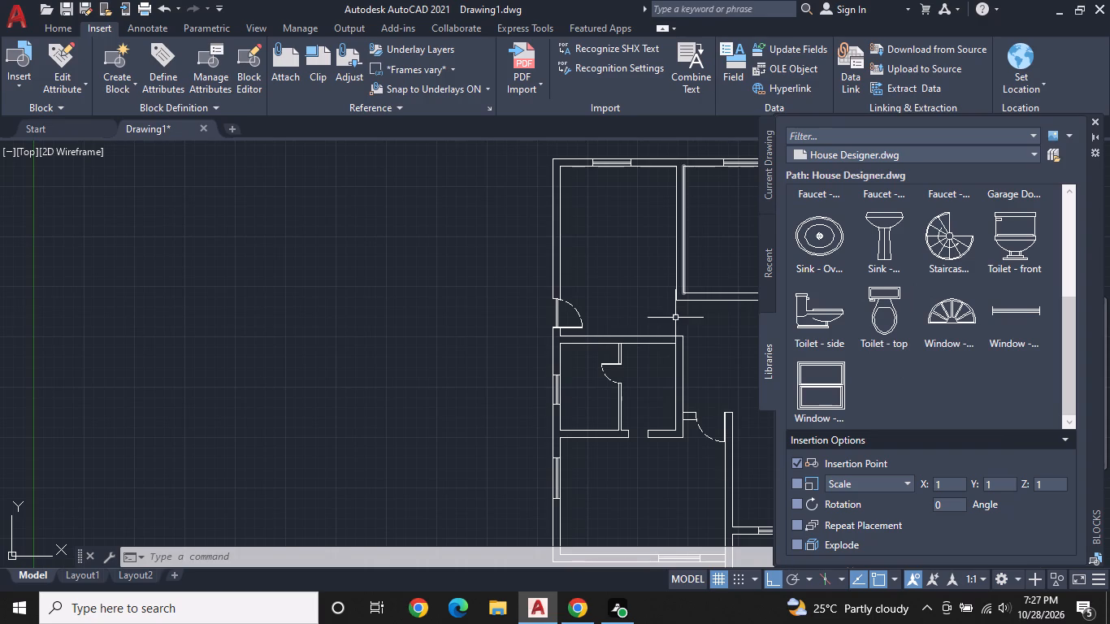
middle_drag(670, 335, 667, 331)
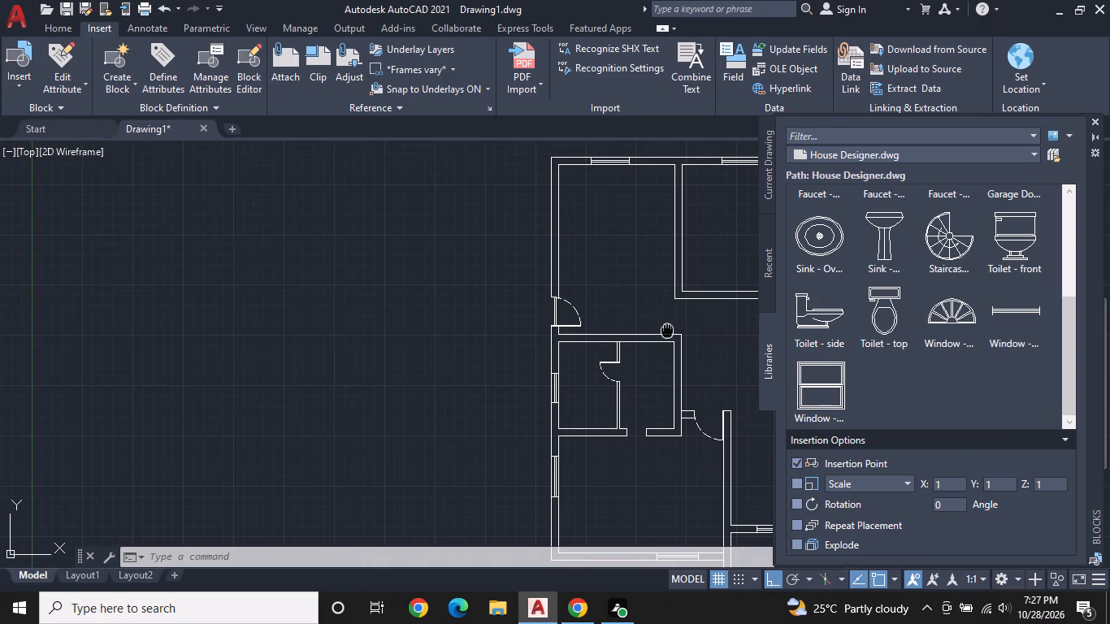
middle_drag(667, 331, 663, 329)
scroll(673, 326, down, 1)
middle_drag(675, 327, 666, 325)
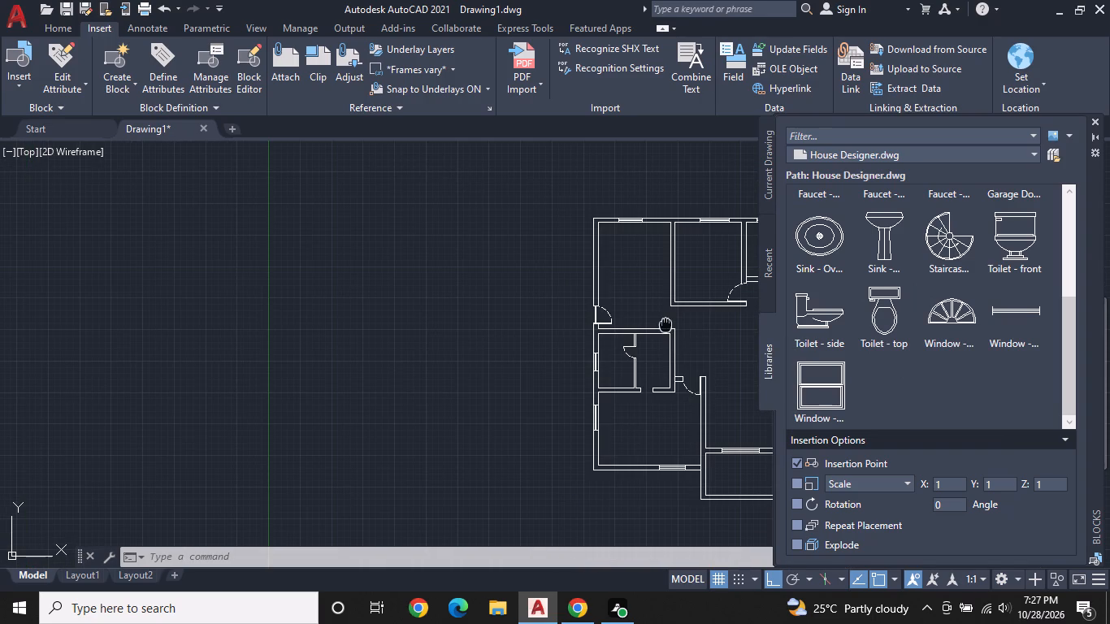
middle_drag(666, 325, 655, 324)
middle_drag(719, 359, 709, 358)
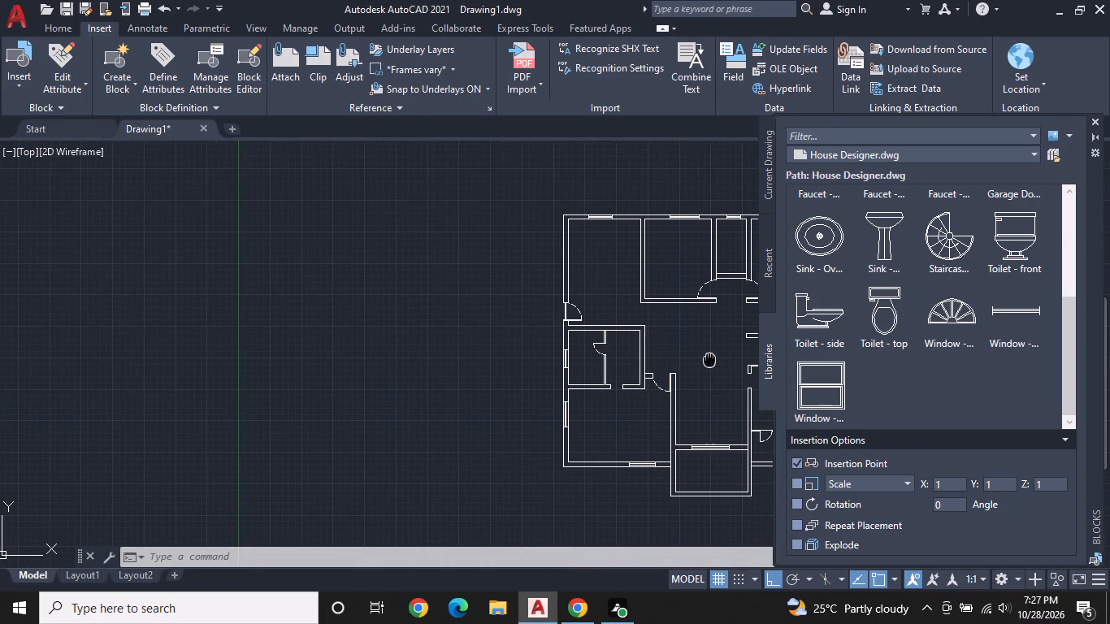
middle_drag(709, 358, 692, 342)
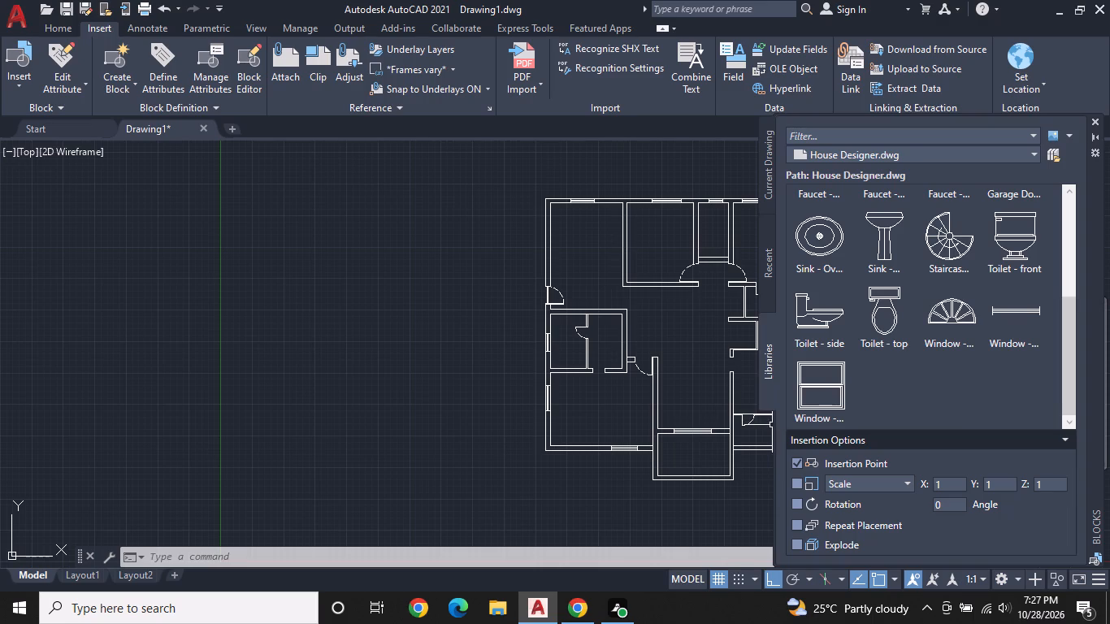
middle_drag(753, 426, 704, 387)
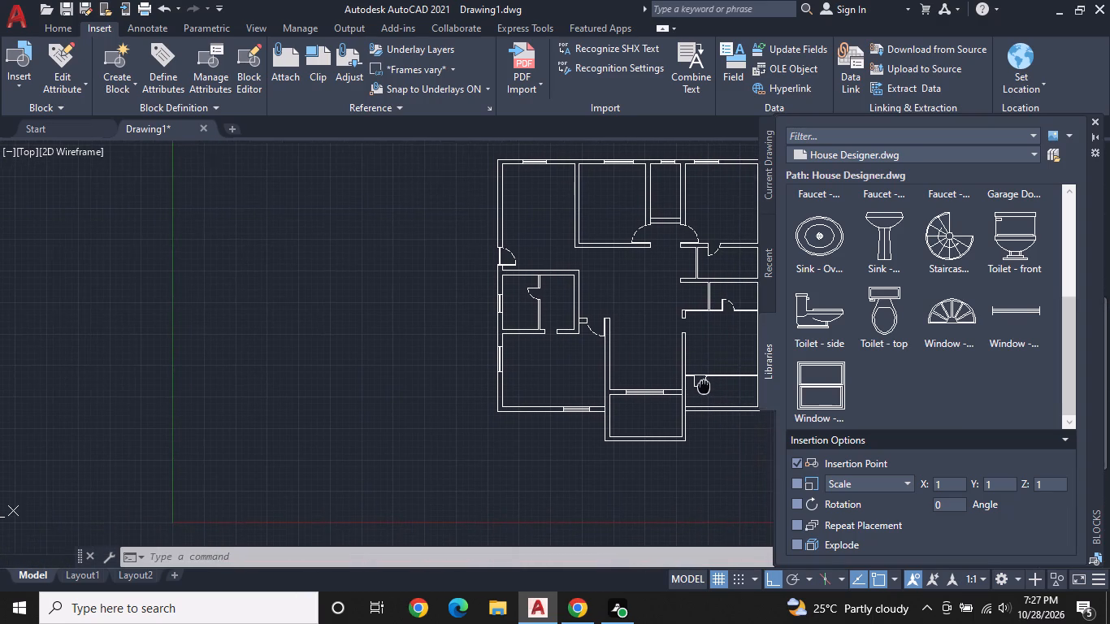
middle_drag(704, 387, 696, 395)
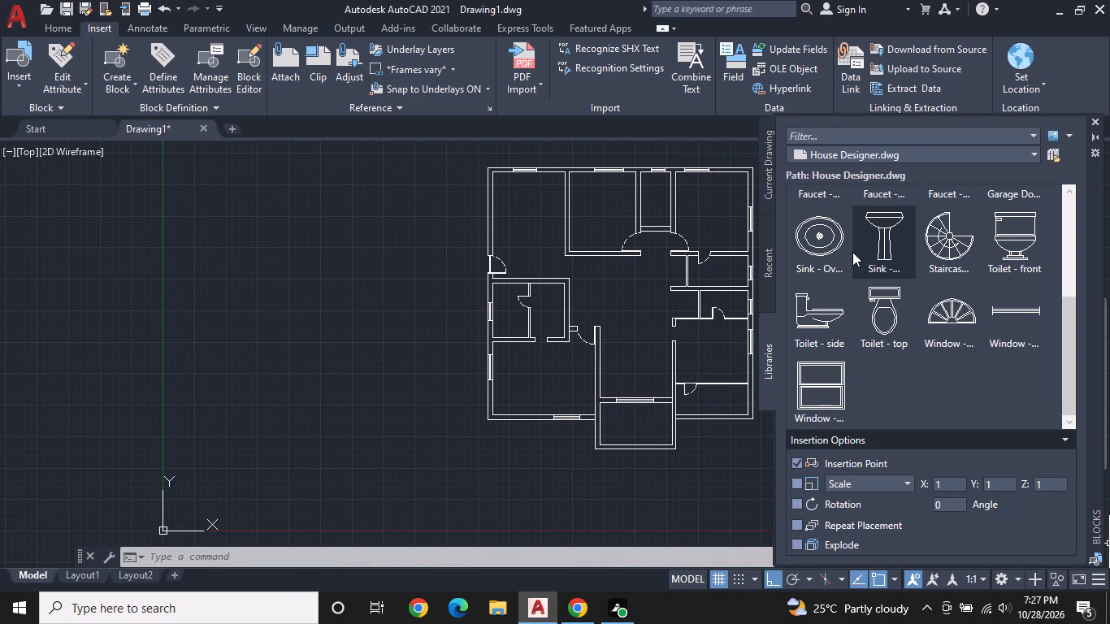
key(Escape)
scroll(915, 213, down, 2)
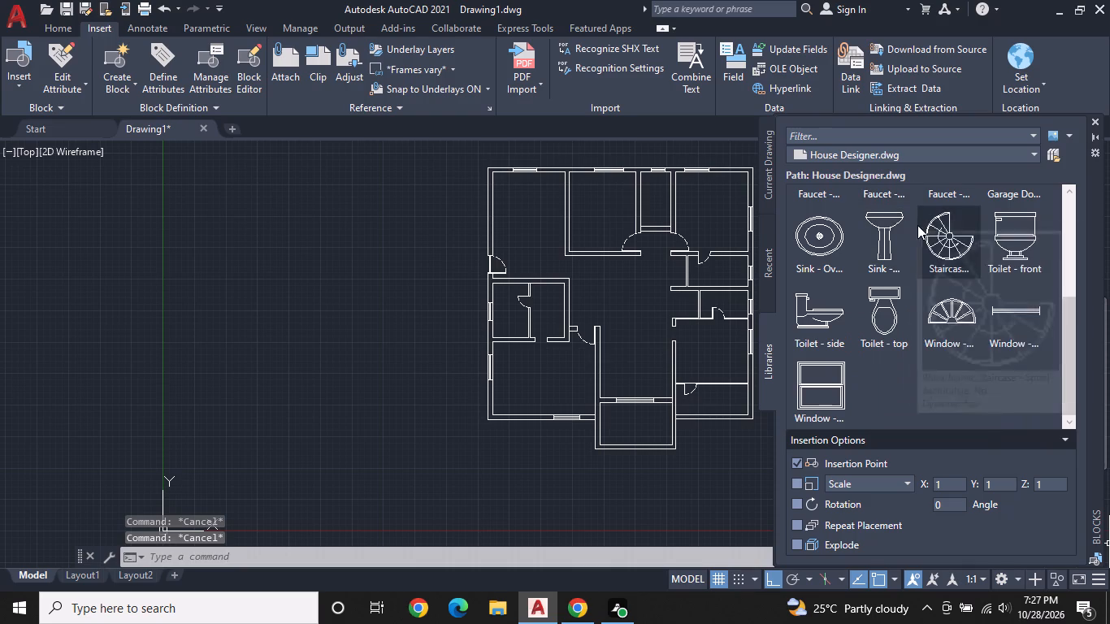
scroll(917, 225, down, 1)
scroll(871, 275, up, 3)
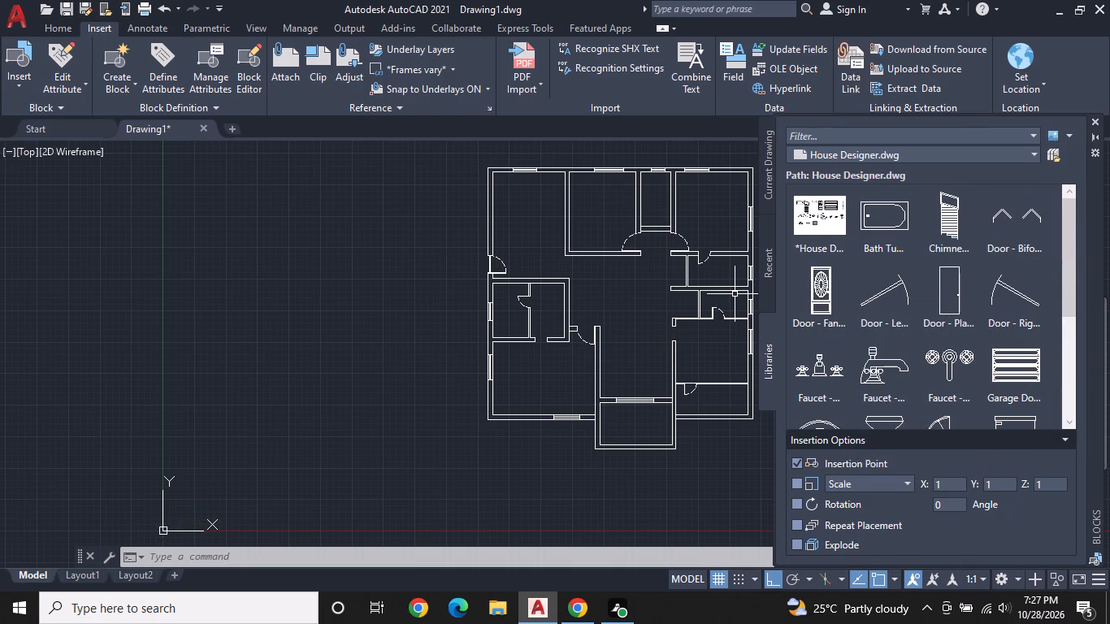
Insert the Bath Tub - 26 x 60 in. block near the west wall of the small bathroom below the northeast bedroom.
scroll(724, 286, up, 2)
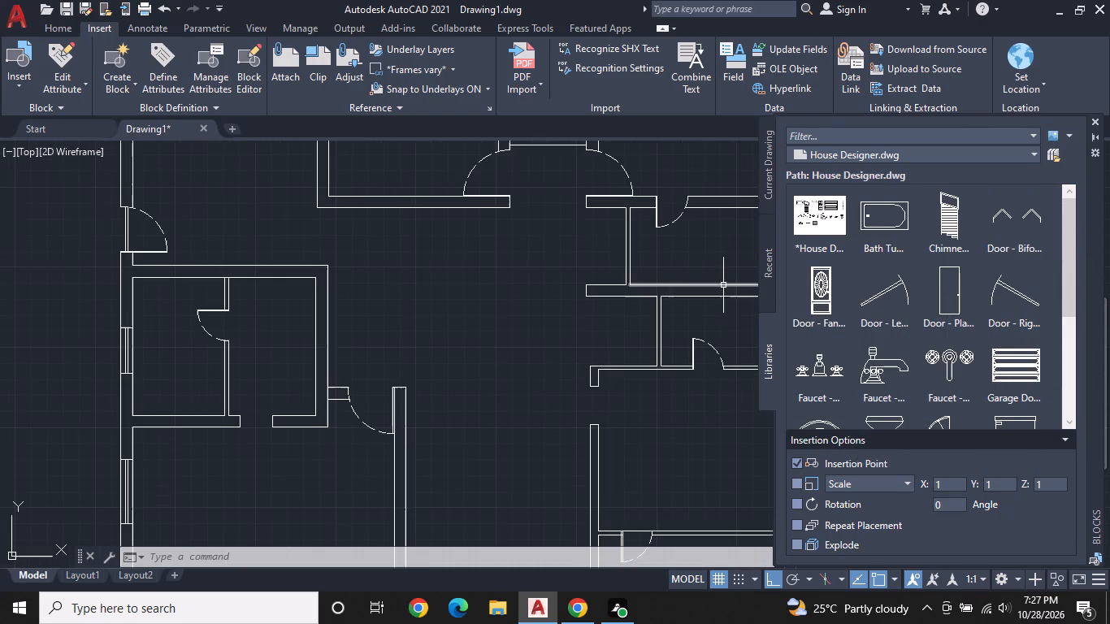
middle_drag(722, 282, 722, 297)
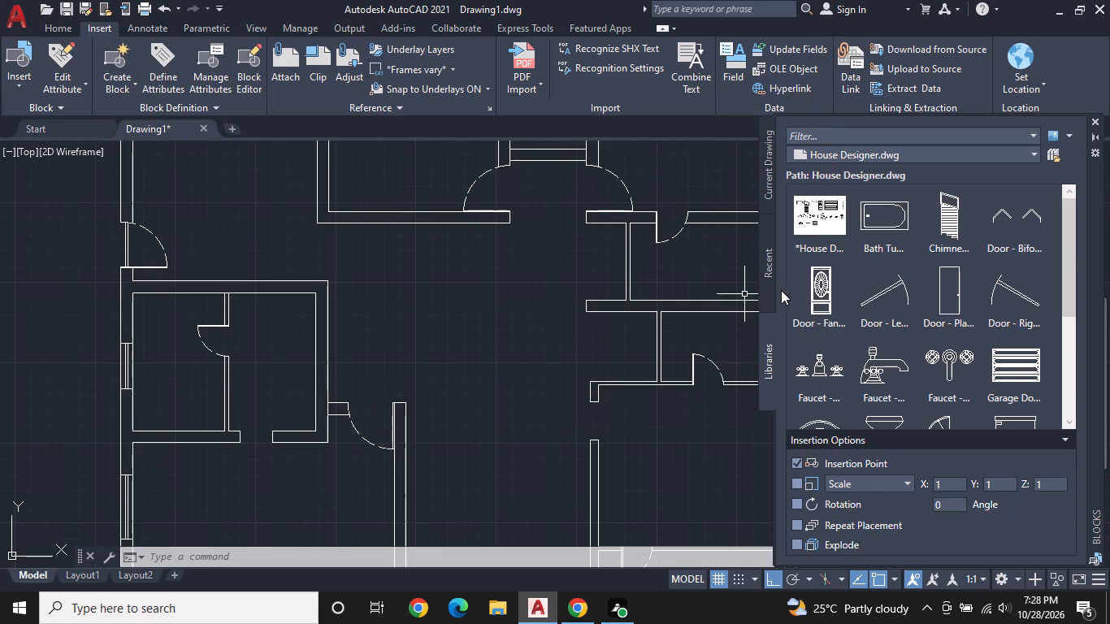
scroll(879, 269, up, 3)
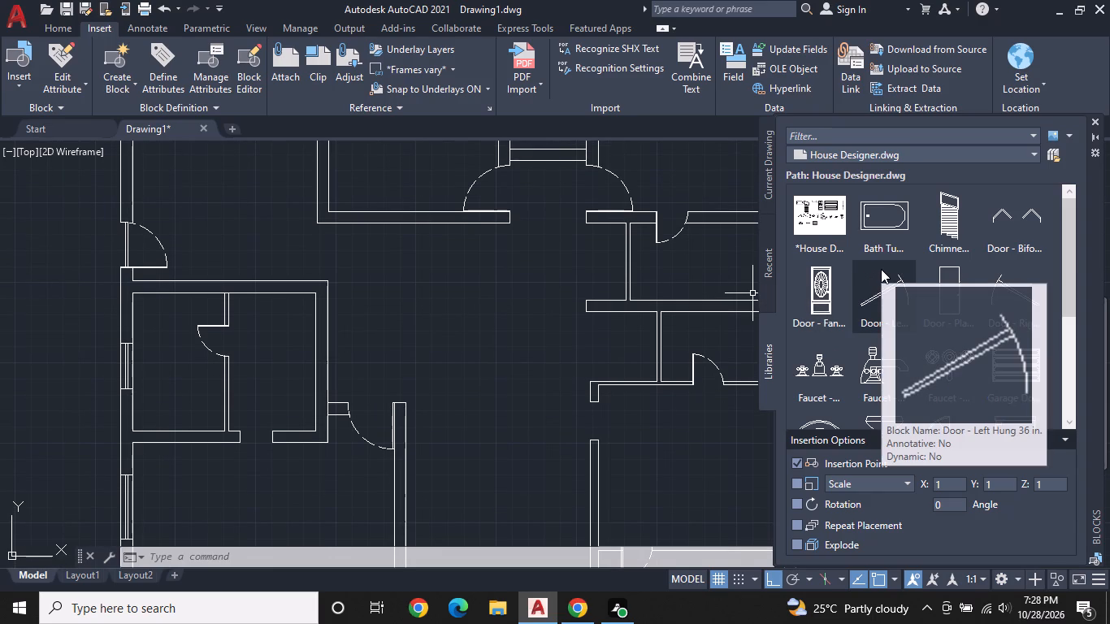
click(879, 225)
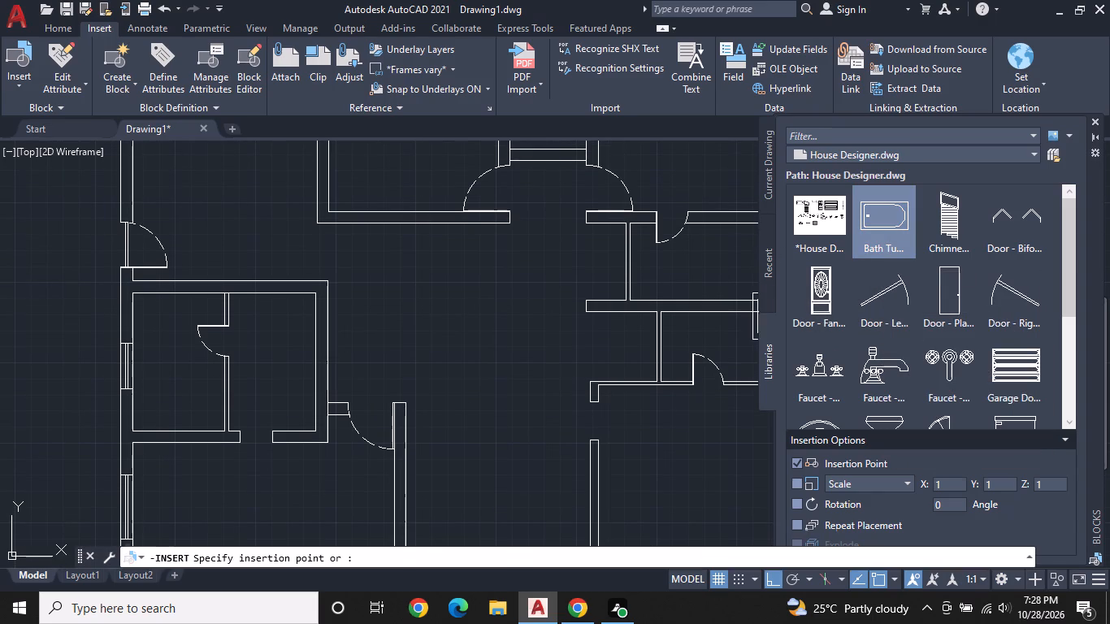
click(647, 252)
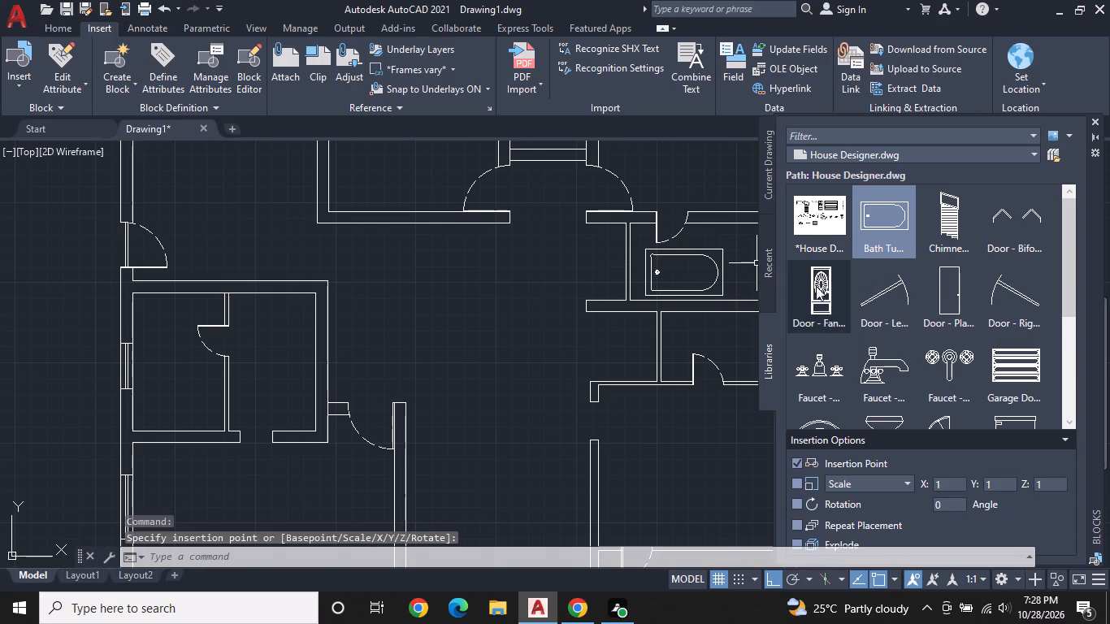
Insert the Toilet - top block in the same bathroom, just east of the bath tub.
scroll(828, 292, down, 6)
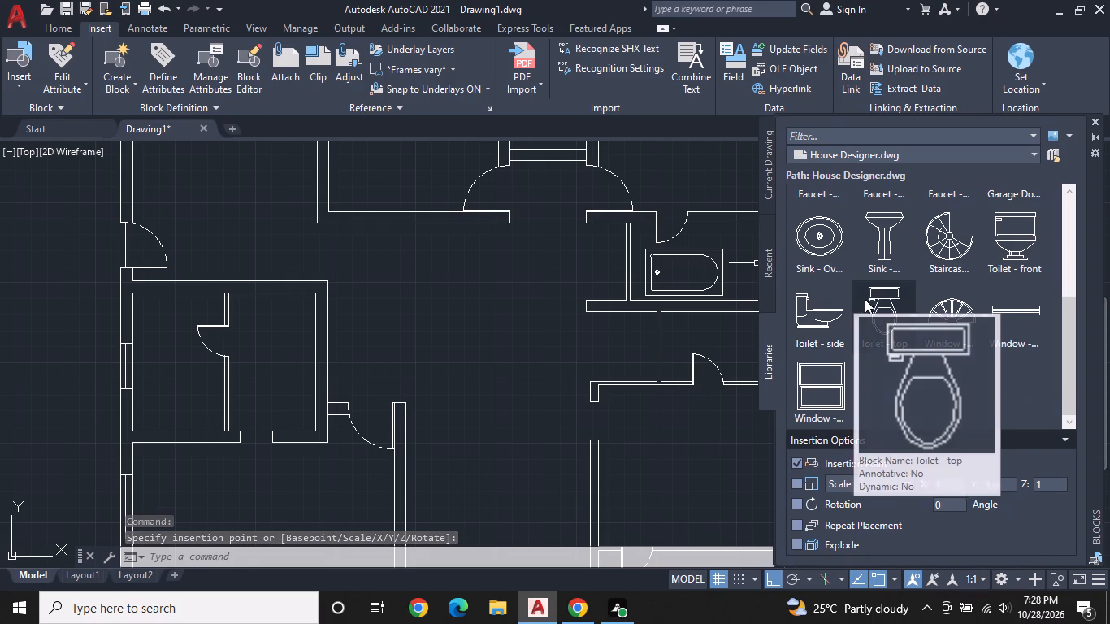
click(866, 298)
middle_drag(743, 294, 713, 296)
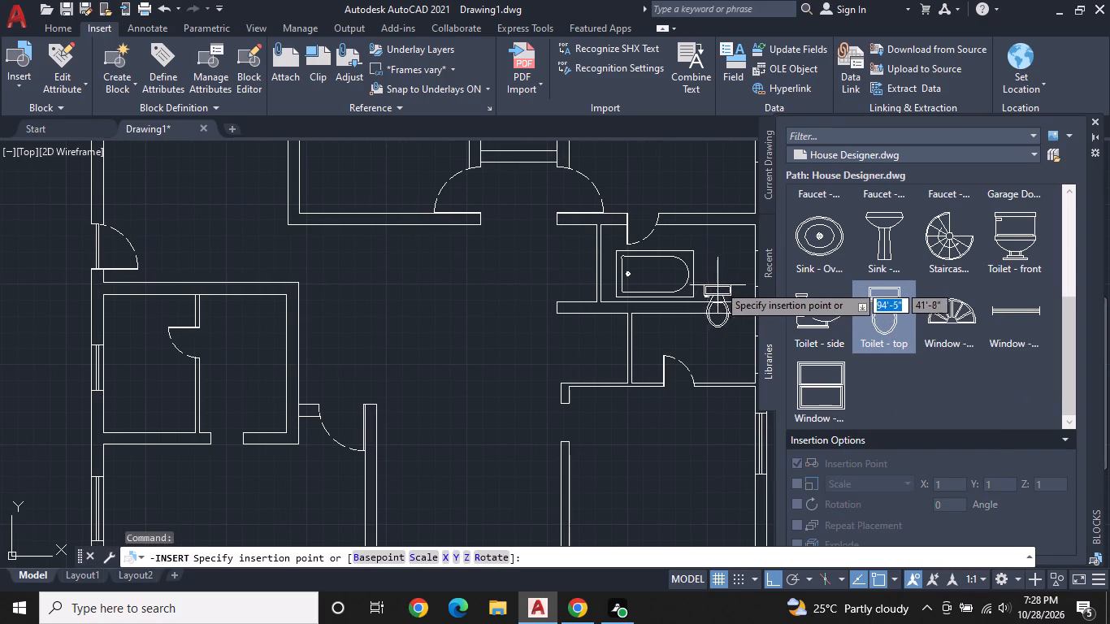
click(723, 257)
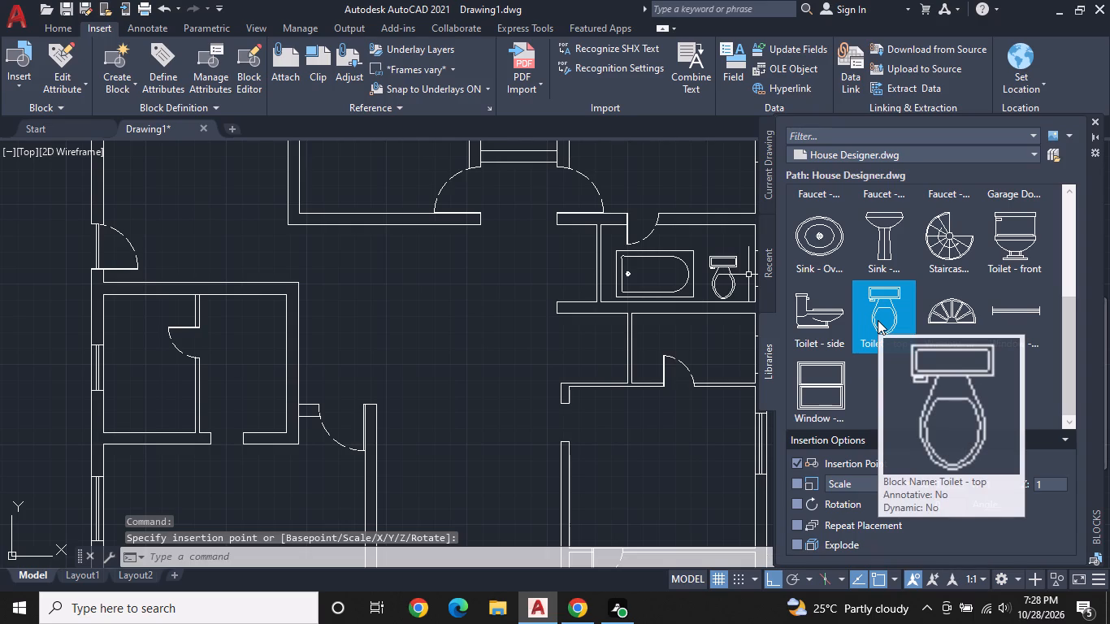
Switch the block library to Home - Space Planner.dwg.
click(1007, 150)
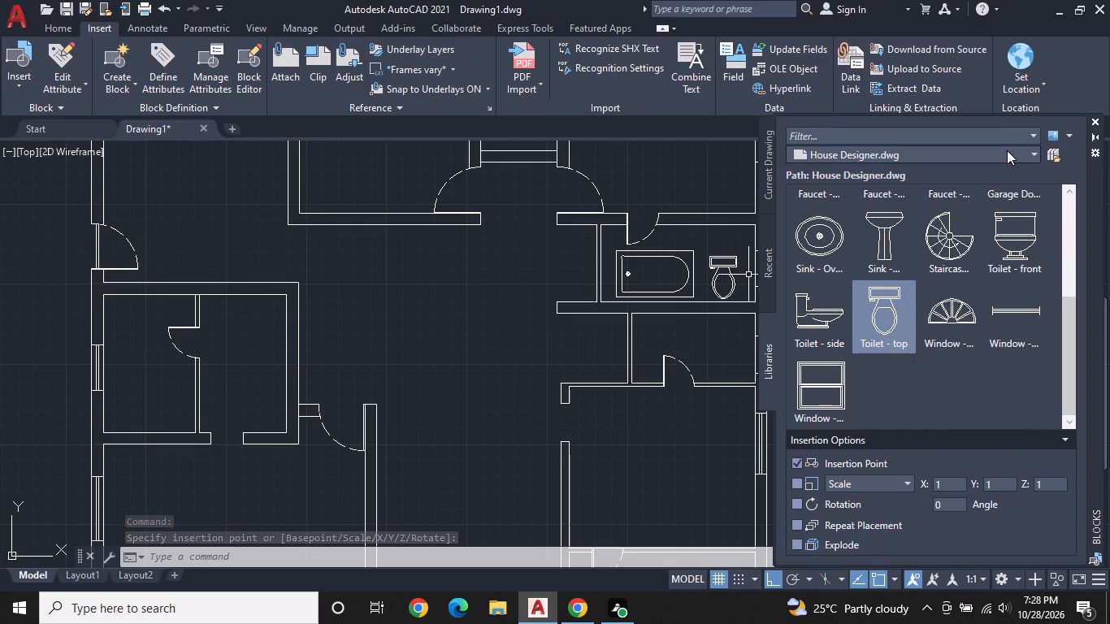
click(859, 192)
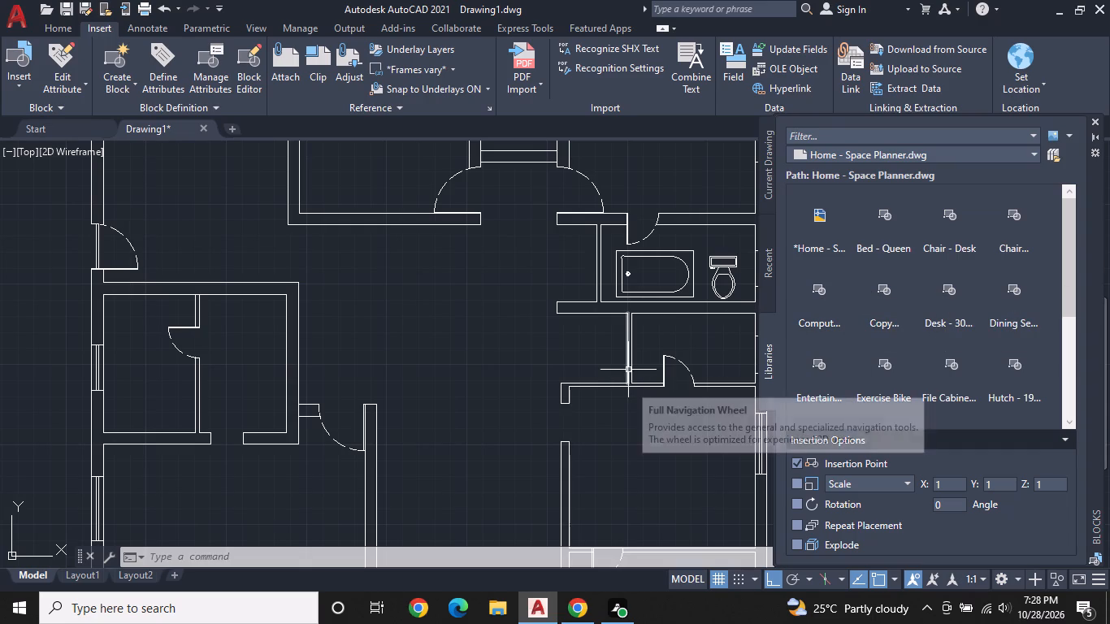
Insert the two-seat roundback sofa block in the northwest room, against the north wall beneath the window.
scroll(618, 351, down, 2)
middle_drag(565, 339, 578, 352)
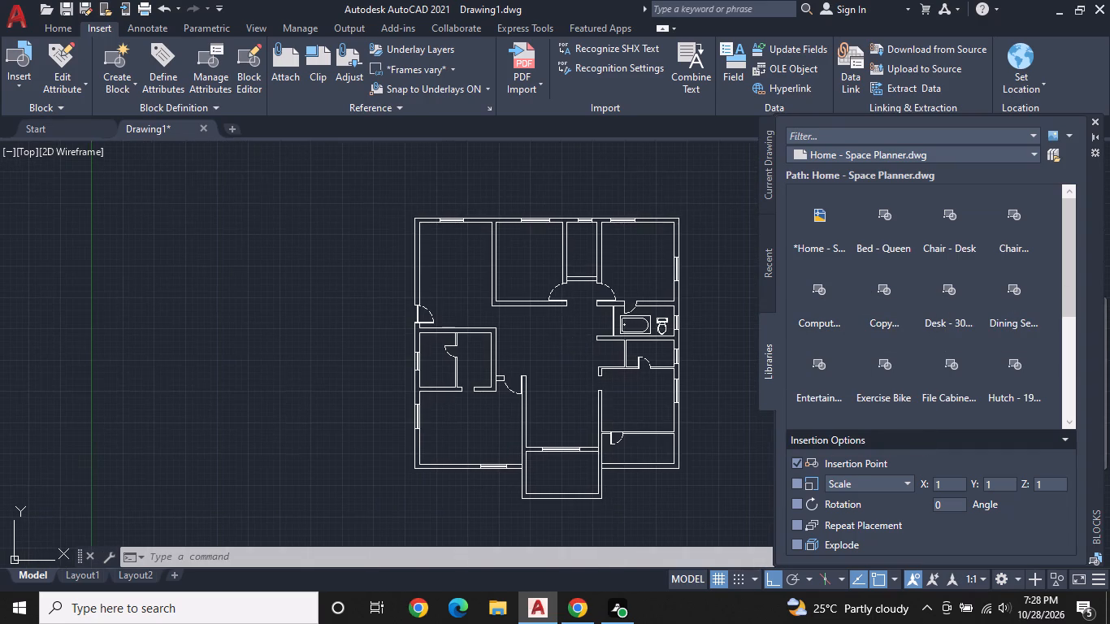
middle_drag(578, 352, 621, 366)
scroll(527, 328, up, 2)
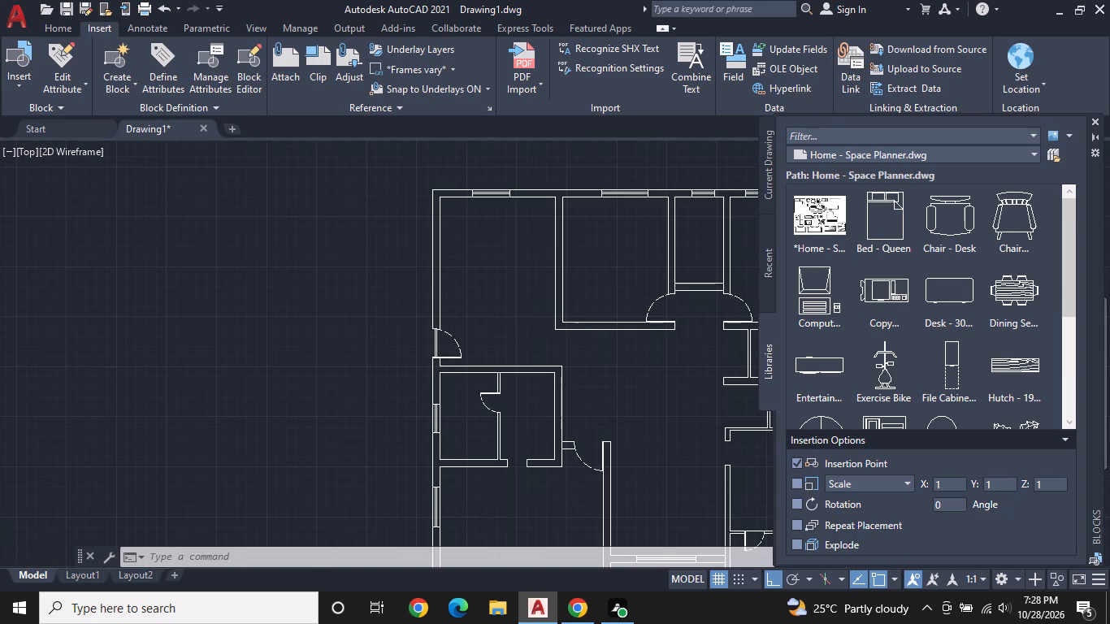
scroll(523, 316, down, 1)
middle_drag(522, 306, 529, 325)
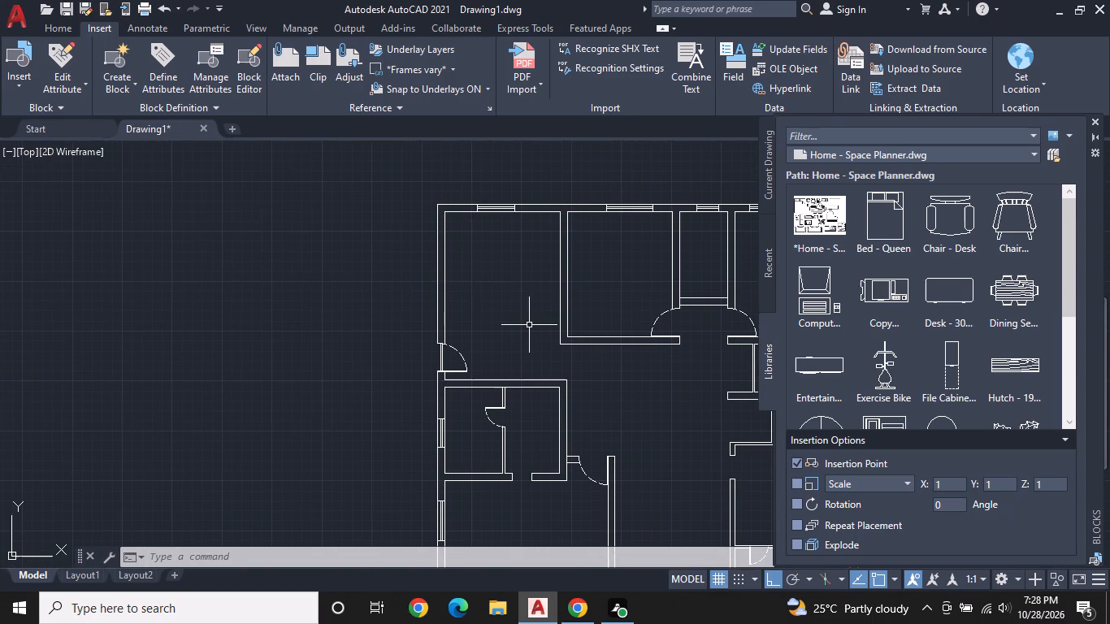
scroll(842, 288, down, 2)
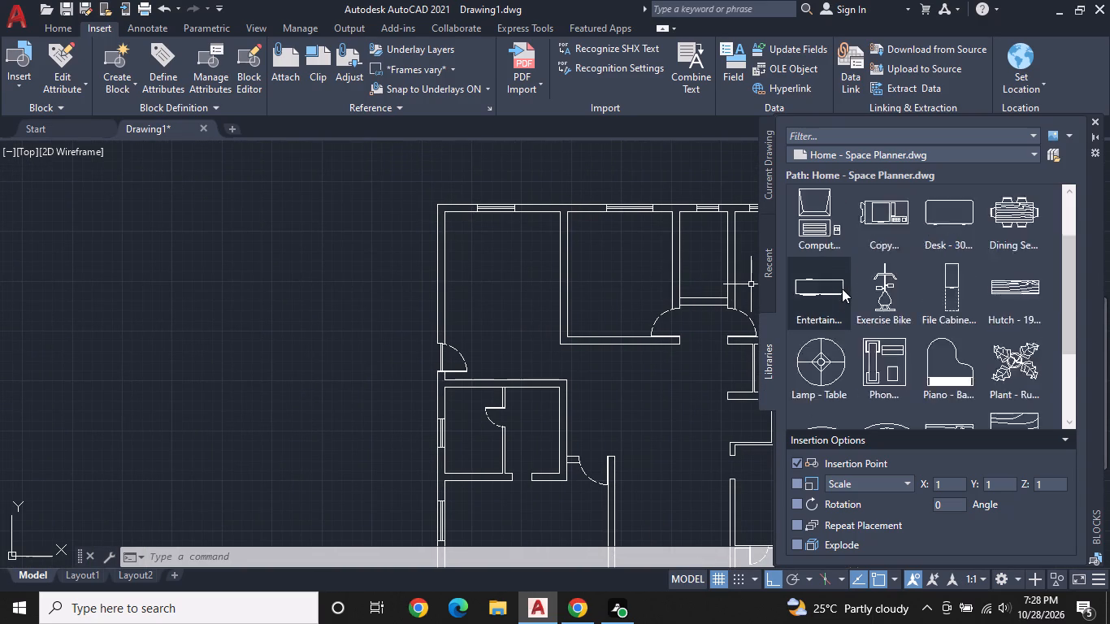
scroll(842, 288, down, 2)
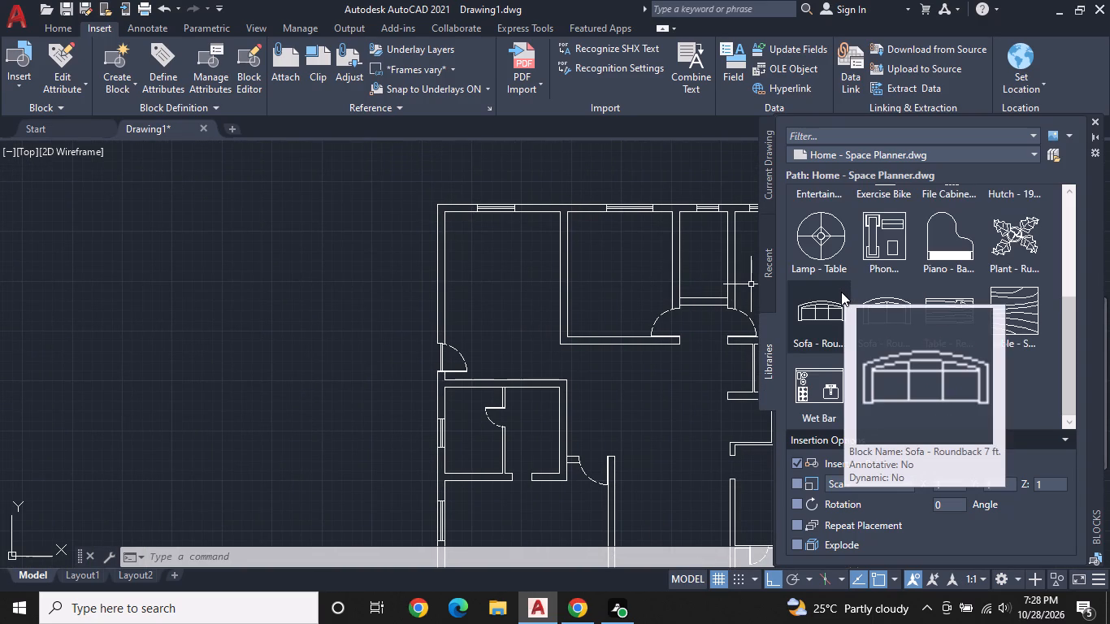
click(862, 297)
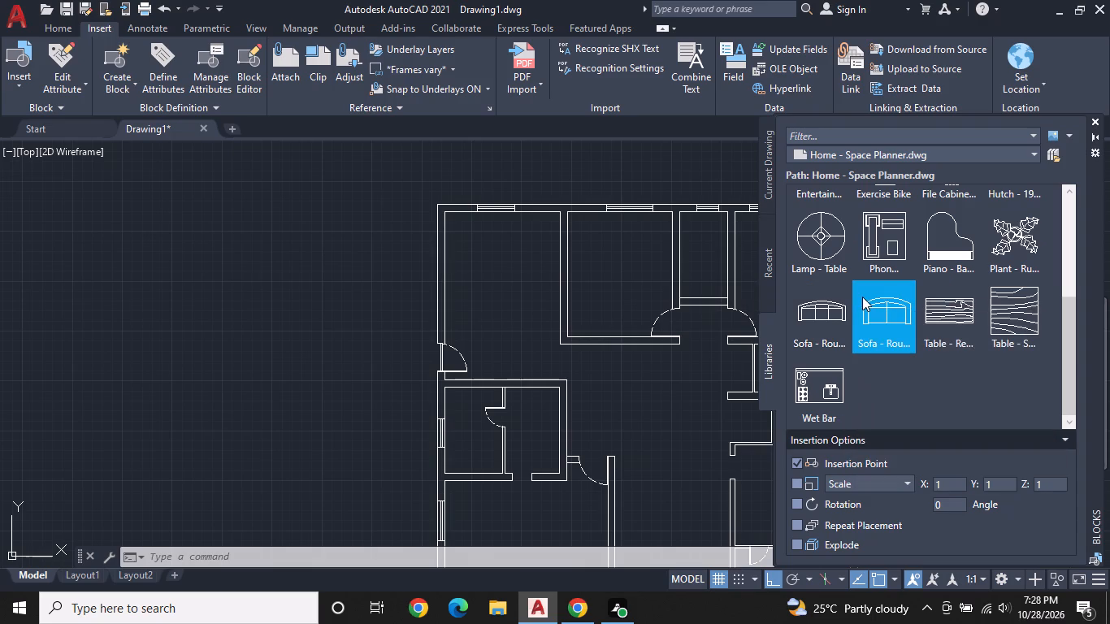
click(510, 217)
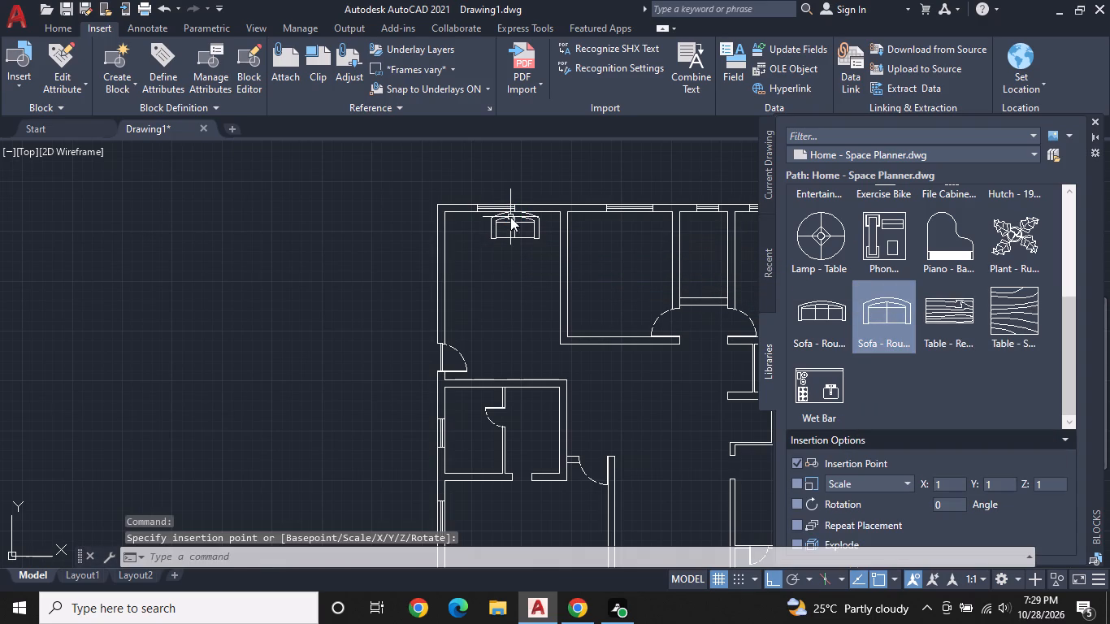
Insert the Sofa - Roundback 7 ft. block in the northwest room, south of the two-seat sofa.
click(815, 305)
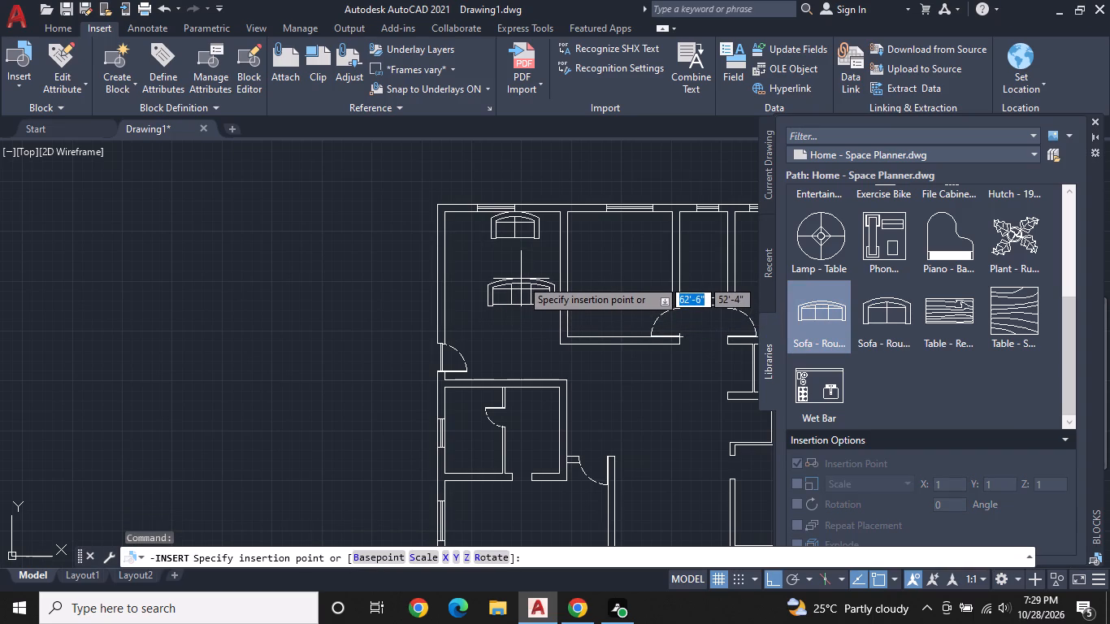
click(521, 279)
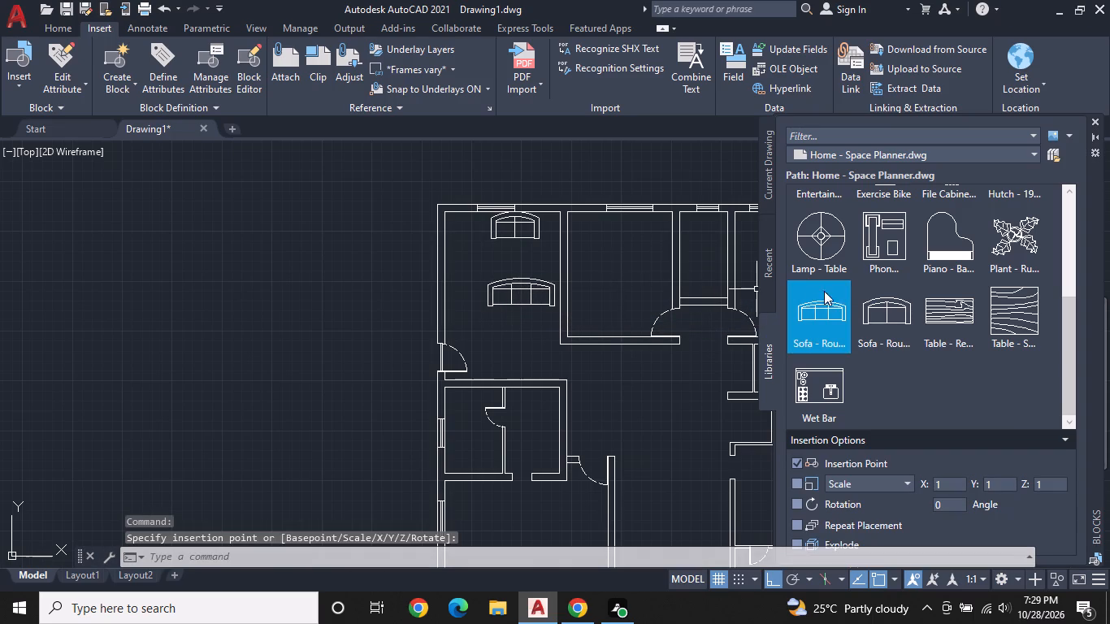
Insert the Chair - Desk block in the northwest room, south of the 7 ft. sofa and near the entrance door.
scroll(839, 284, up, 3)
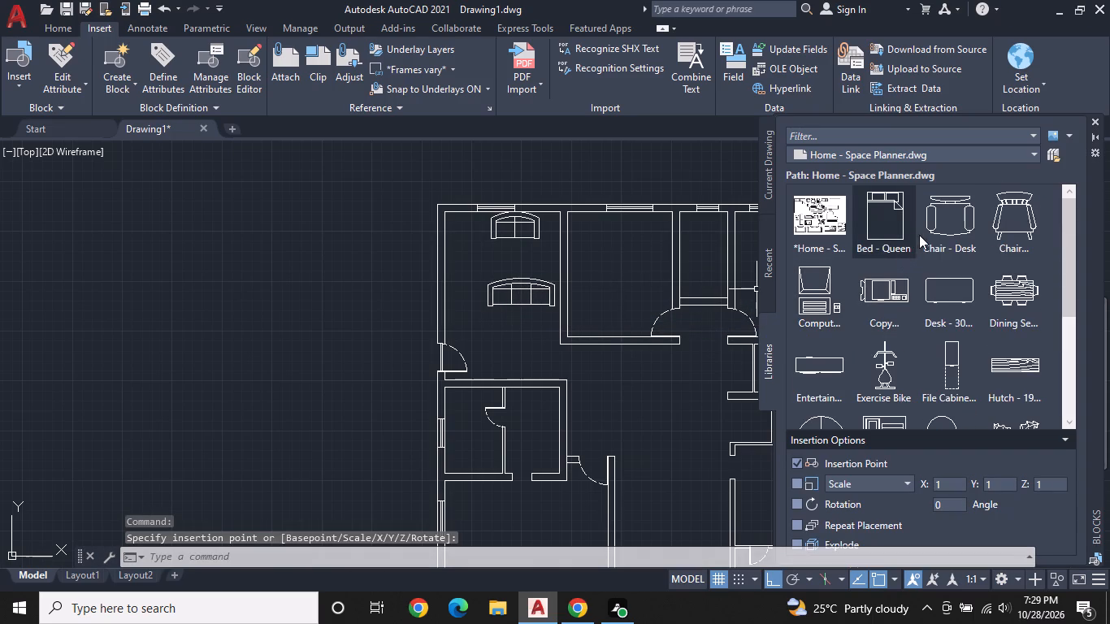
click(924, 235)
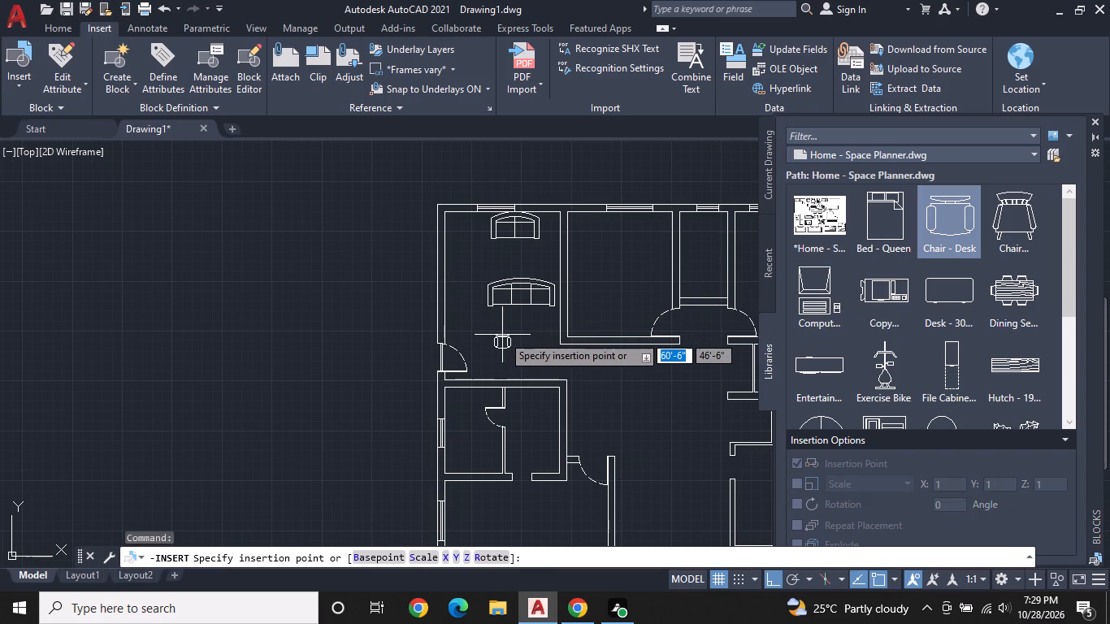
click(495, 334)
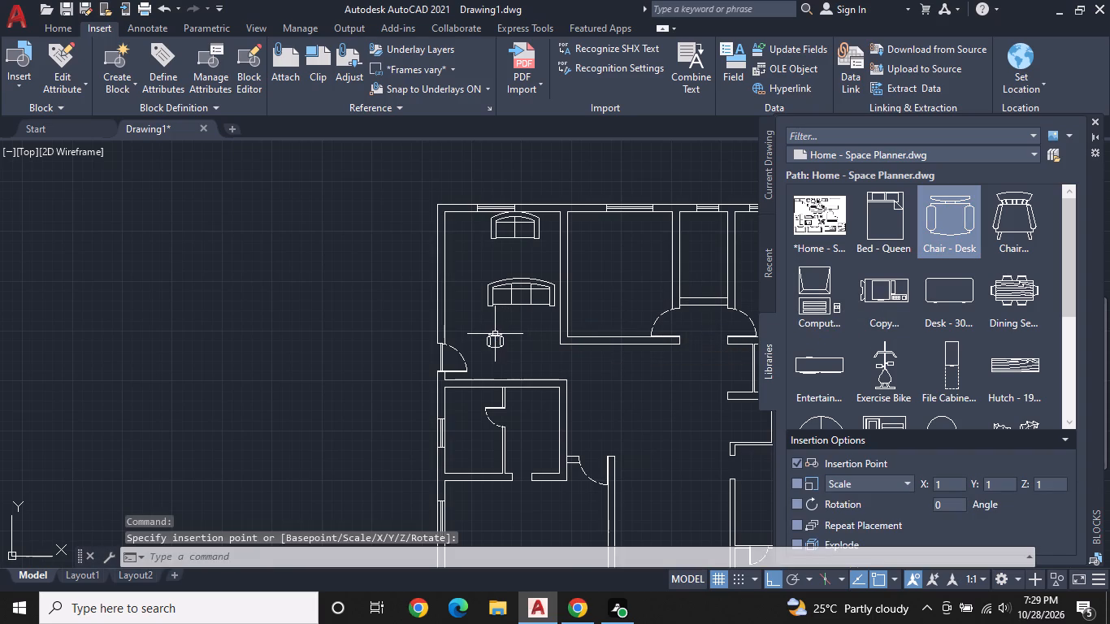
Insert the Bed - Queen block in the north bedroom directly east of the northwest room, headboard toward the north window.
middle_drag(618, 366, 556, 376)
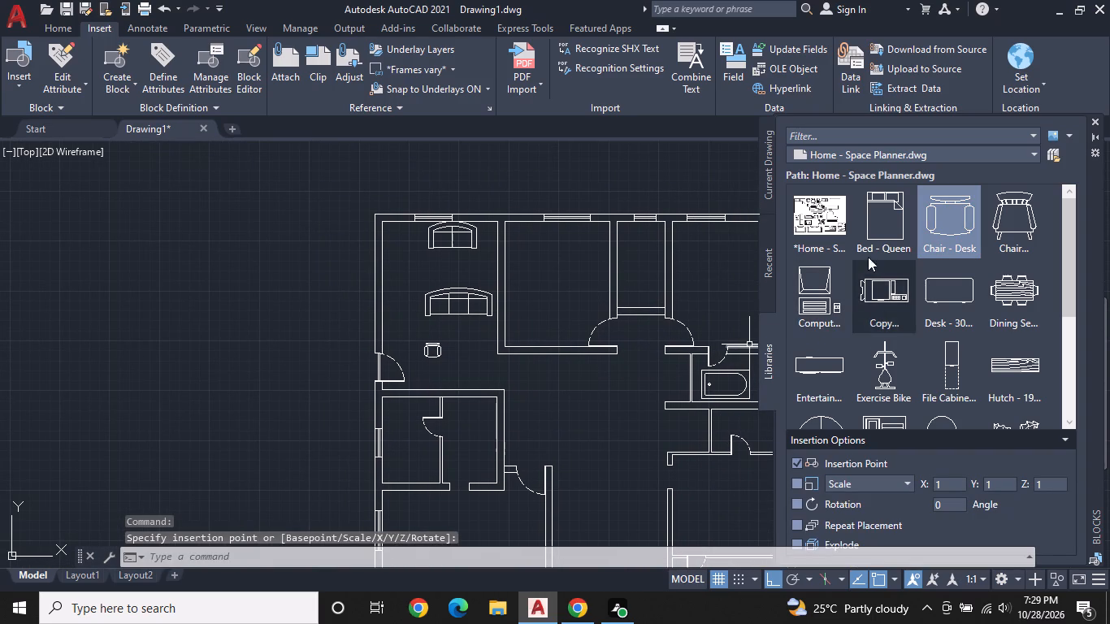
click(879, 234)
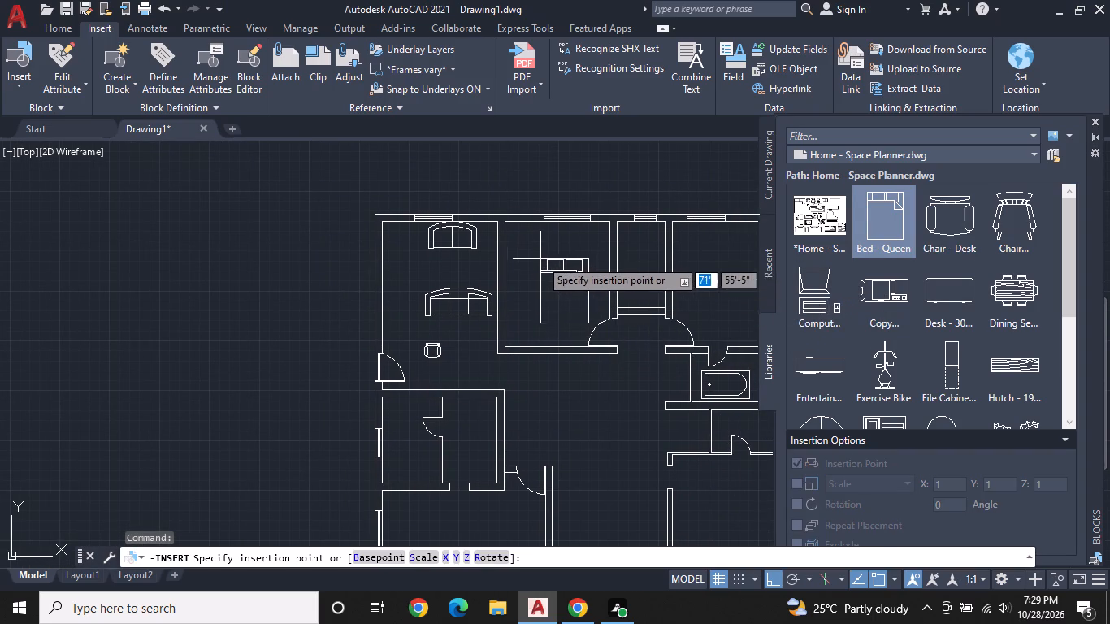
click(535, 254)
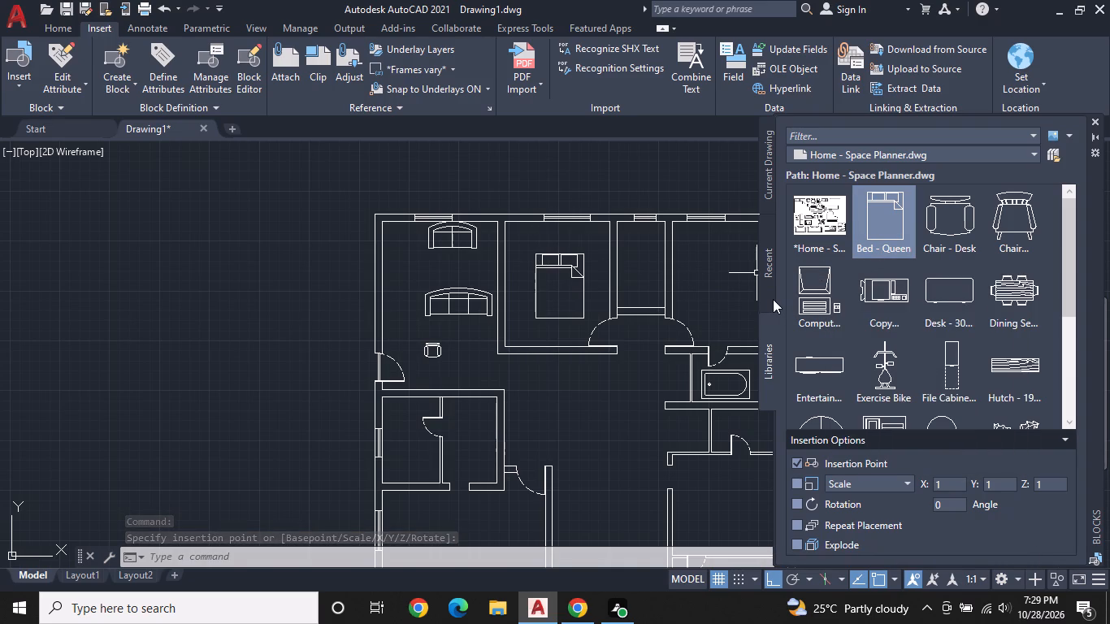
Insert a second Bed - Queen block in the northeast bedroom, near the north window and toward the east wall.
middle_click(728, 303)
middle_click(727, 303)
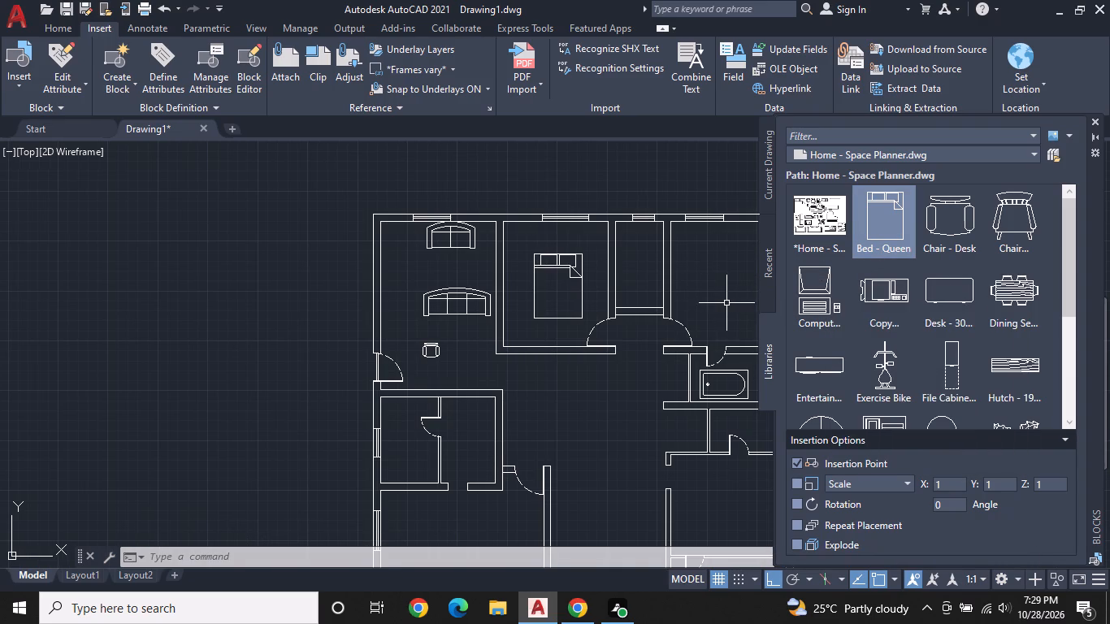
middle_drag(726, 303, 686, 304)
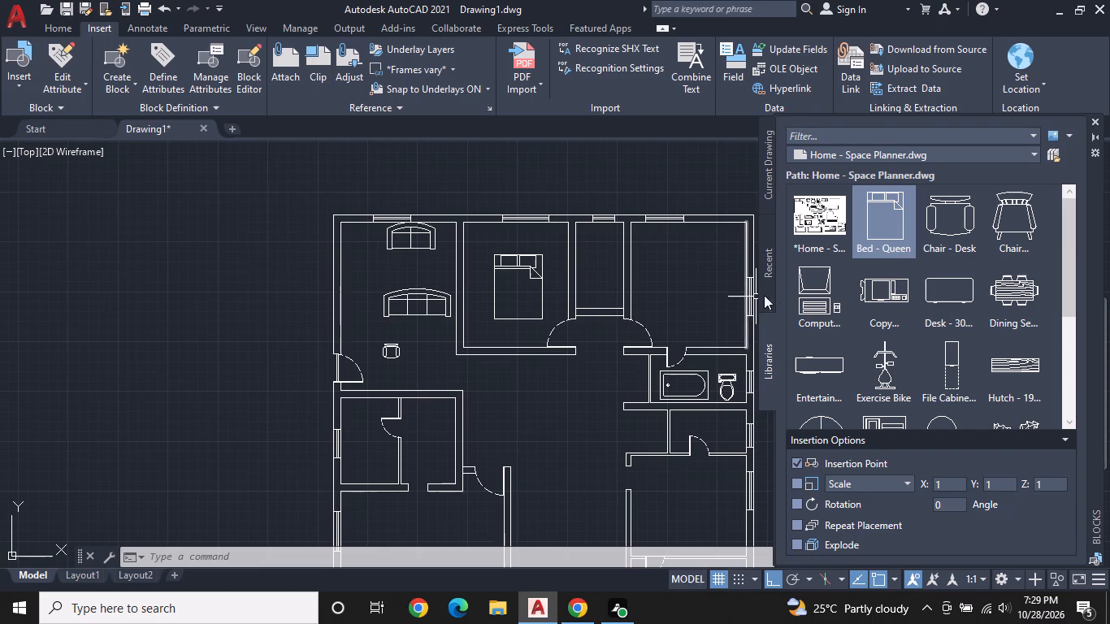
click(882, 223)
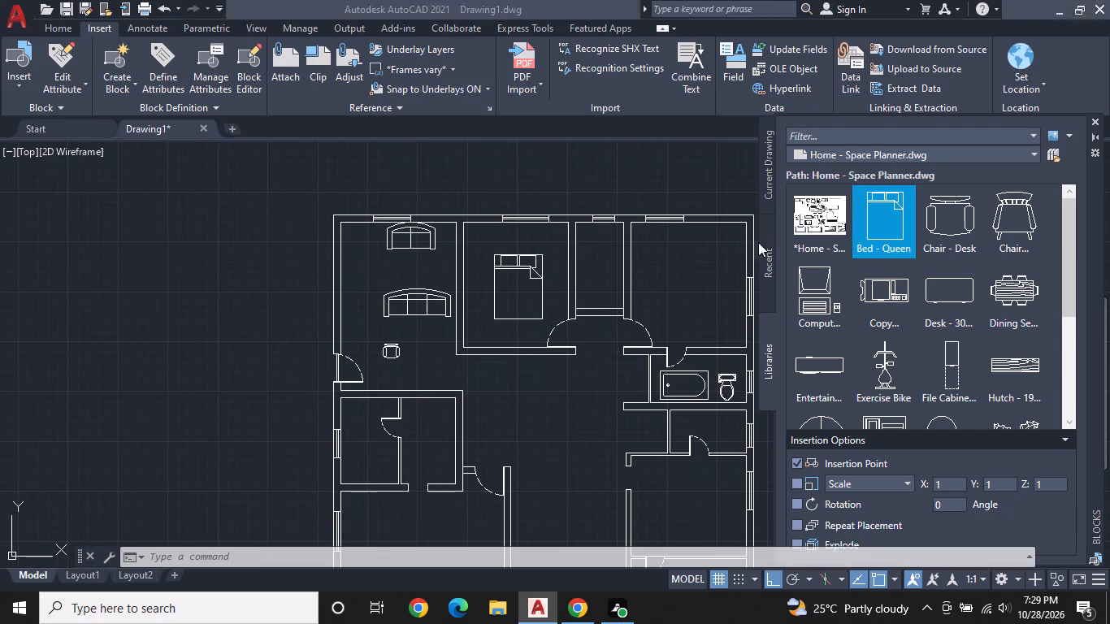
click(683, 249)
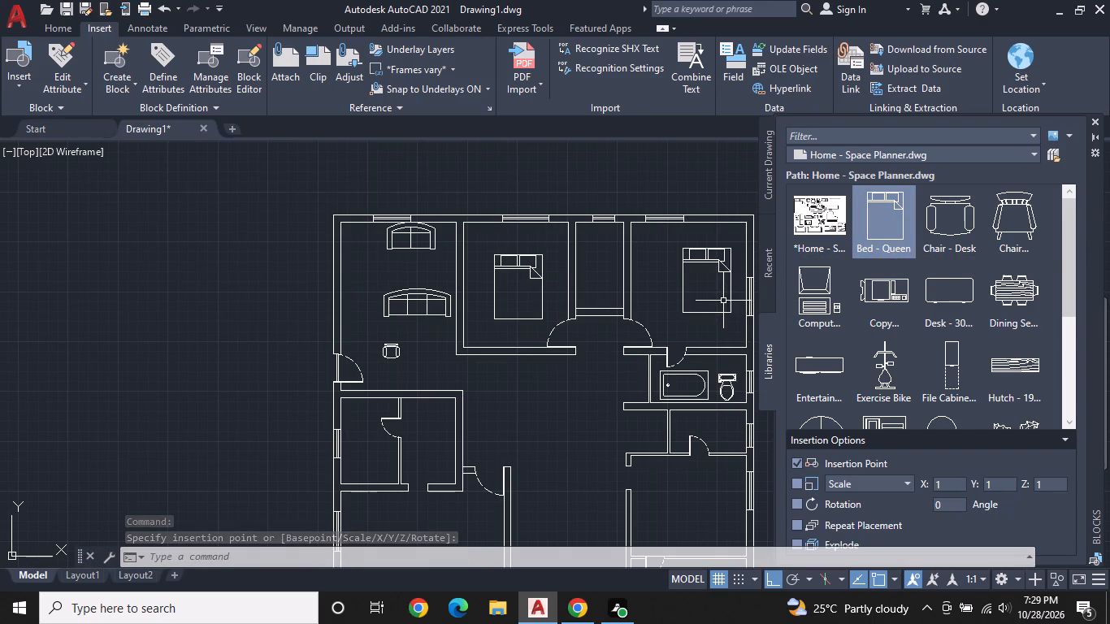
Insert a third Bed - Queen block in the middle of the southwest bedroom.
scroll(723, 301, down, 1)
middle_drag(715, 305, 729, 286)
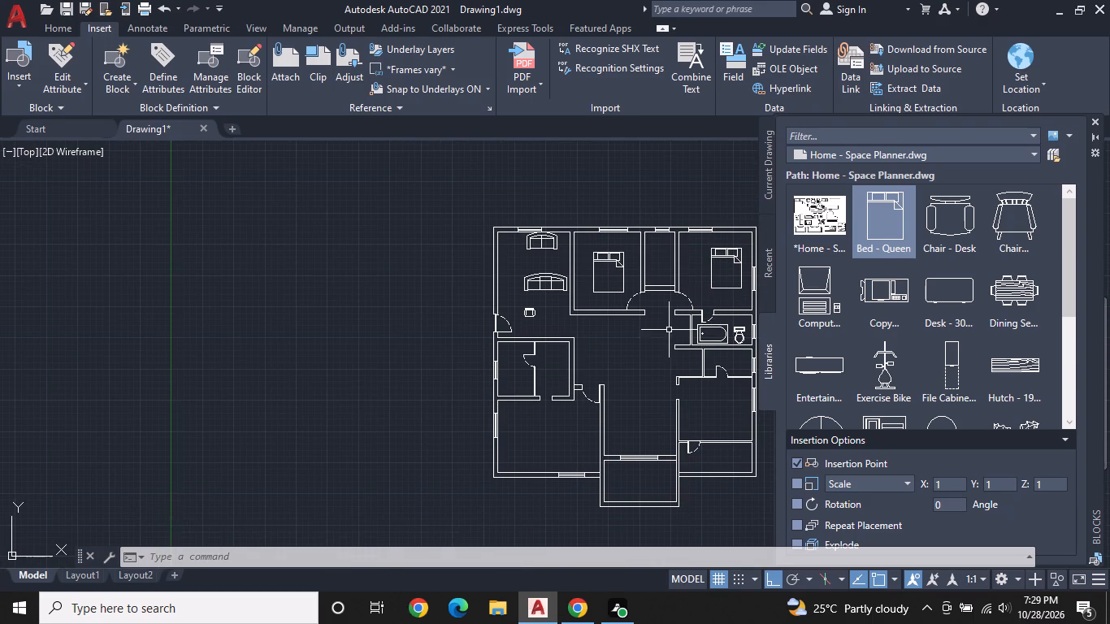
click(892, 224)
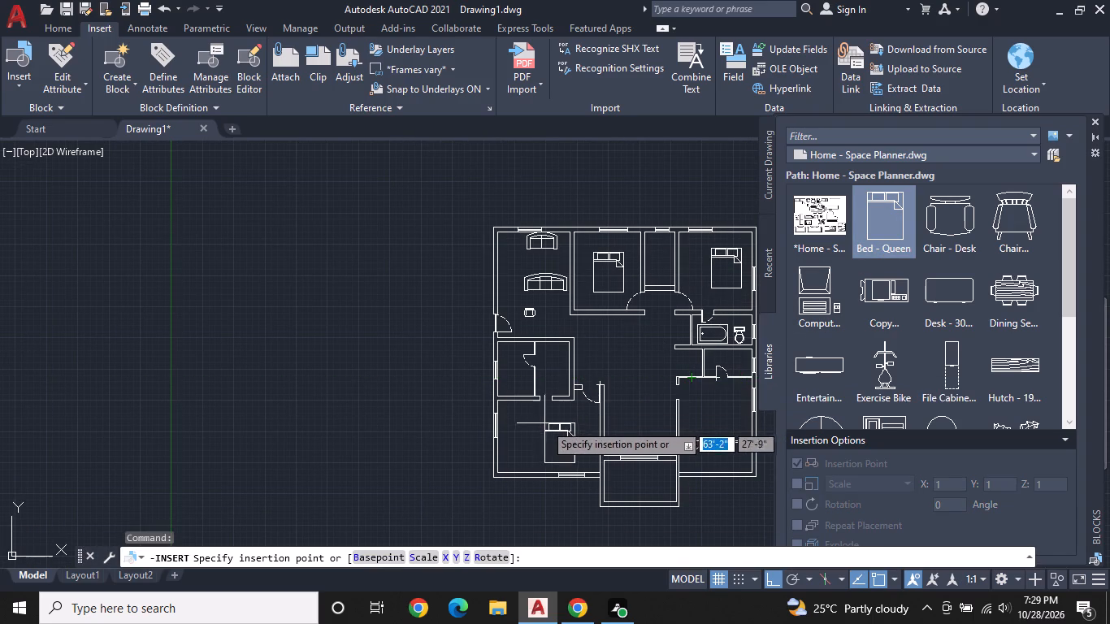
click(534, 418)
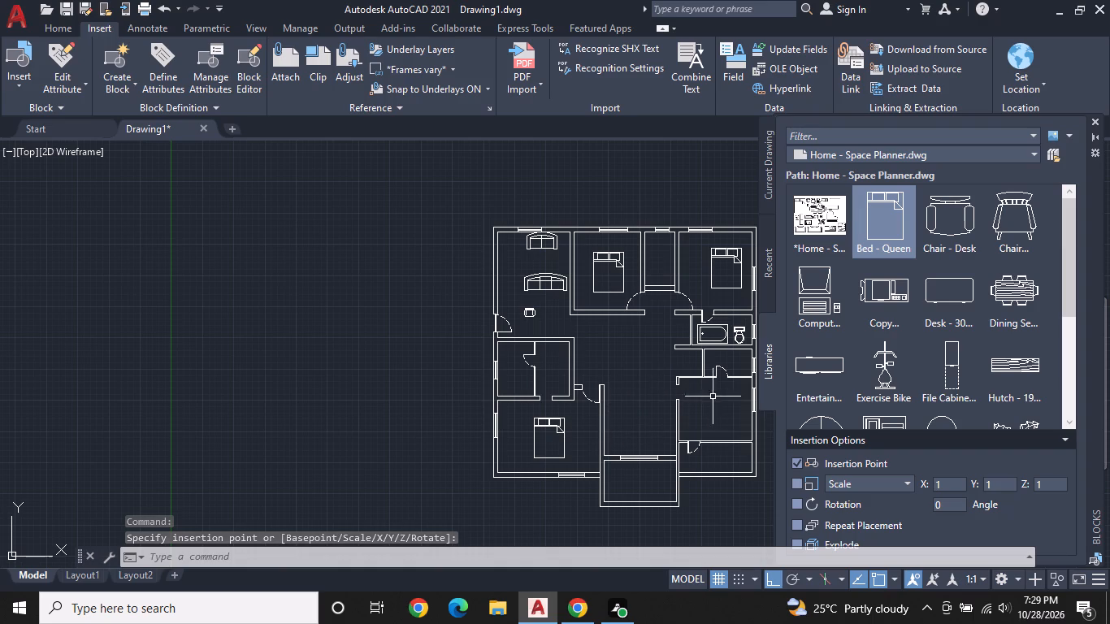
Insert the Sofa - Roundback 7 ft. block in the south-central room, between its two side walls.
scroll(882, 365, down, 3)
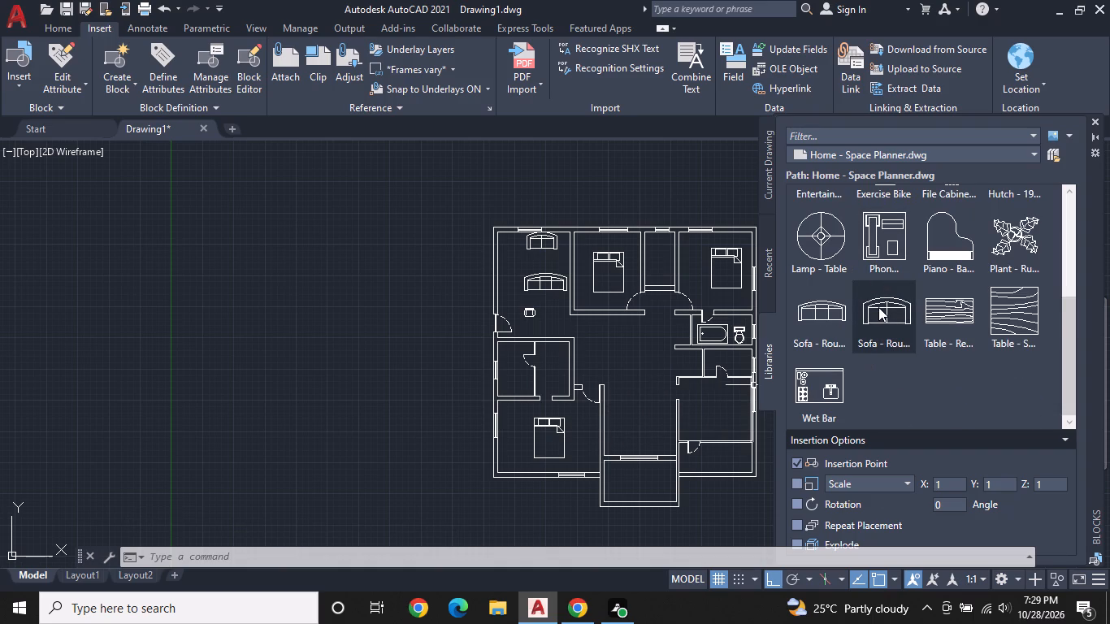
click(810, 327)
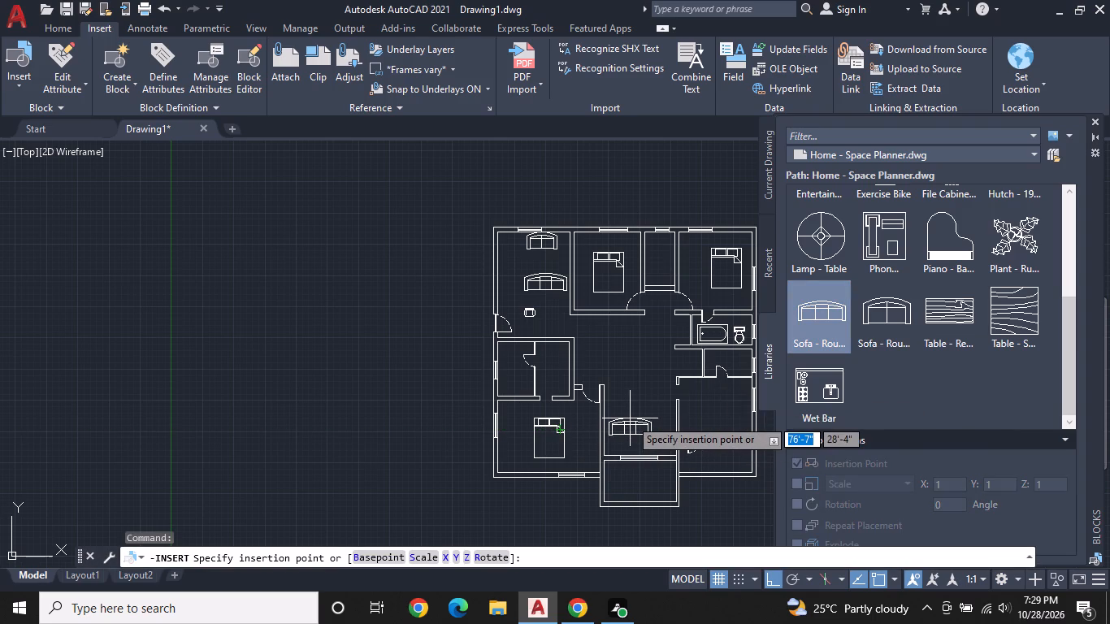
click(630, 414)
Insert the Chair - Desk block in the south-central room, just south of the 7 ft. sofa.
scroll(891, 336, up, 3)
click(940, 241)
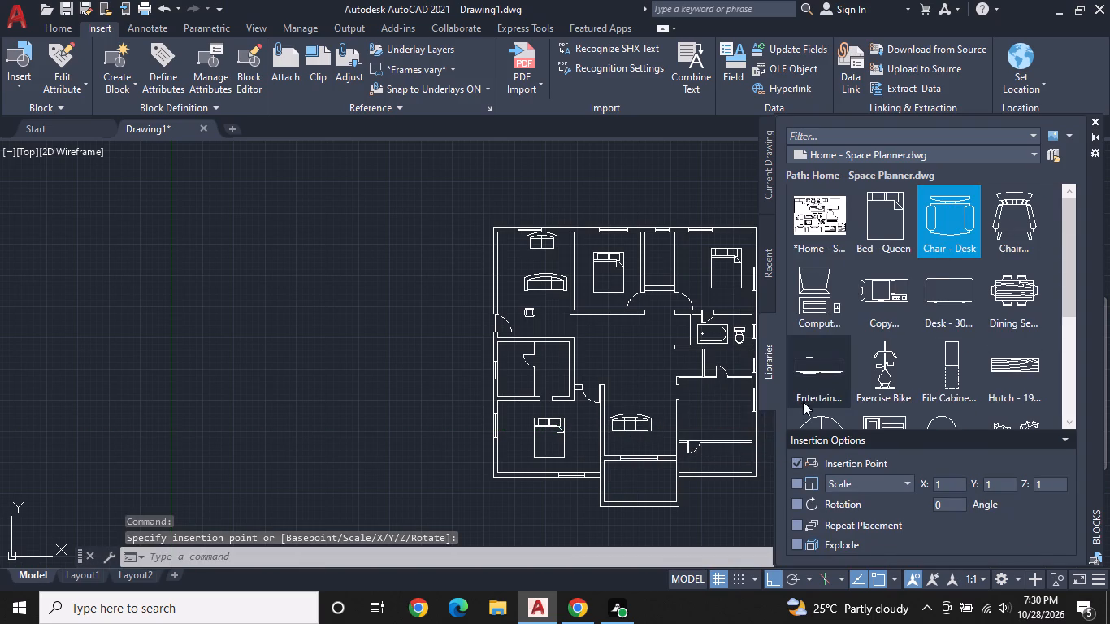
click(644, 441)
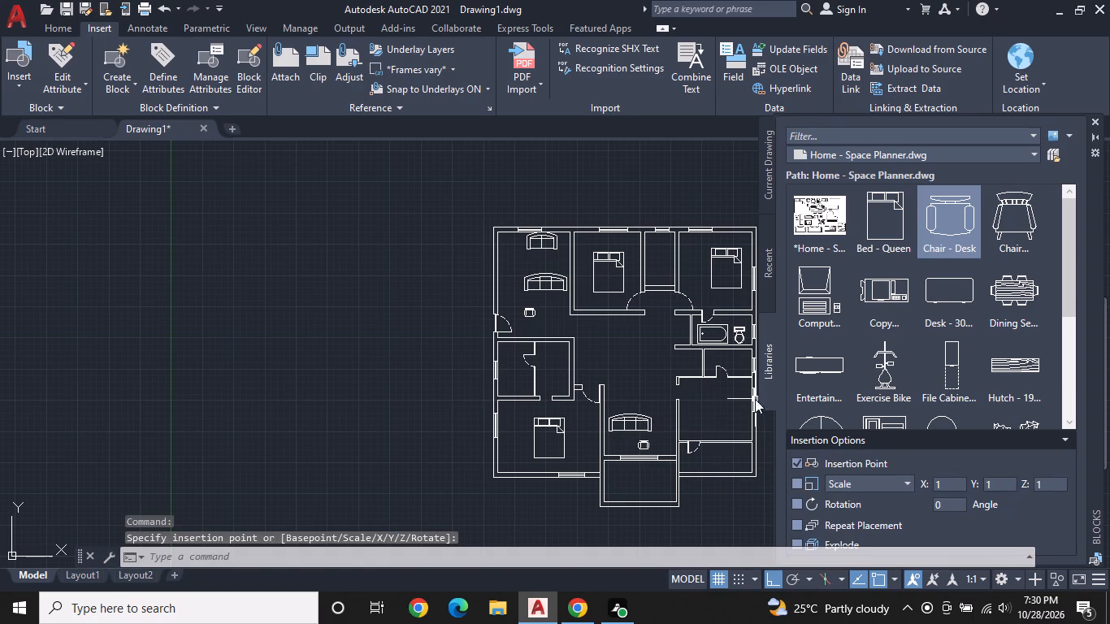
Insert another Chair - Desk block in the projecting porch space at the south end of the house.
click(933, 238)
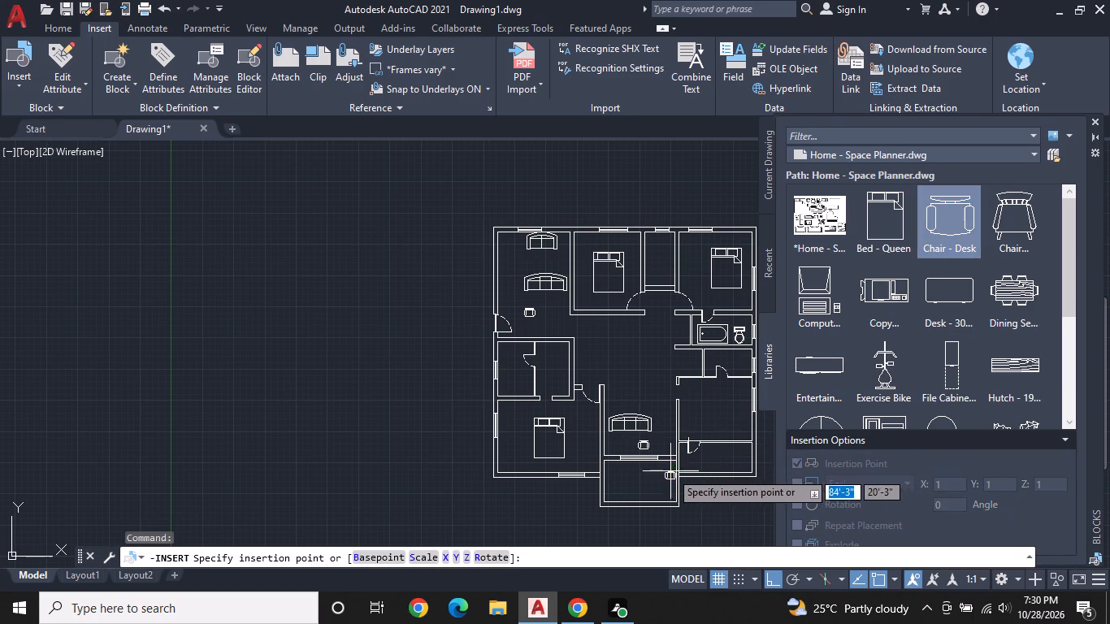
click(659, 475)
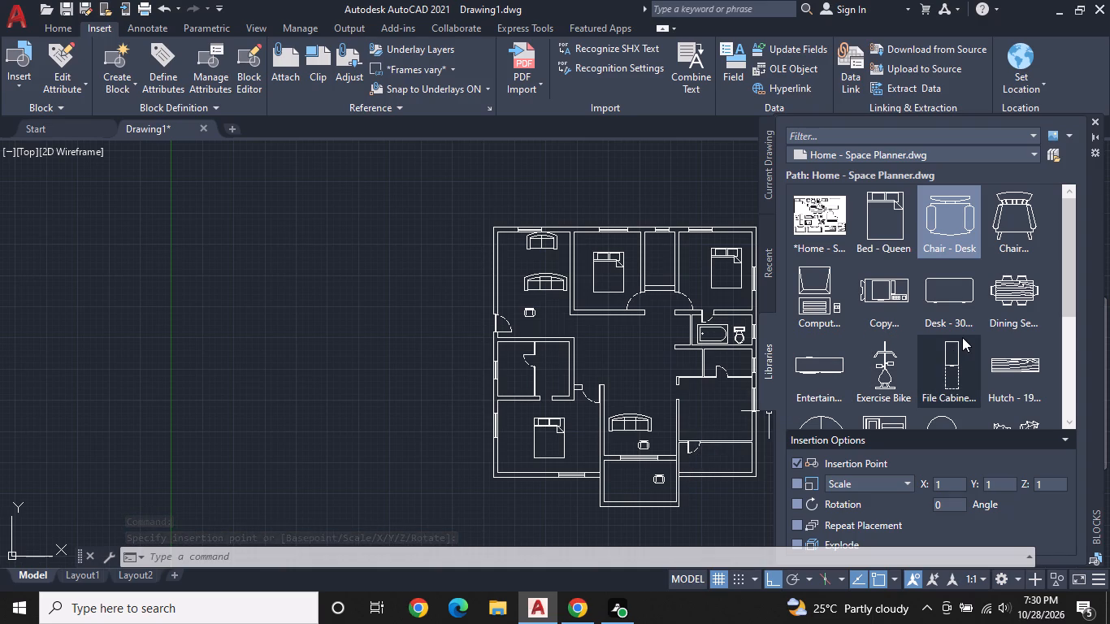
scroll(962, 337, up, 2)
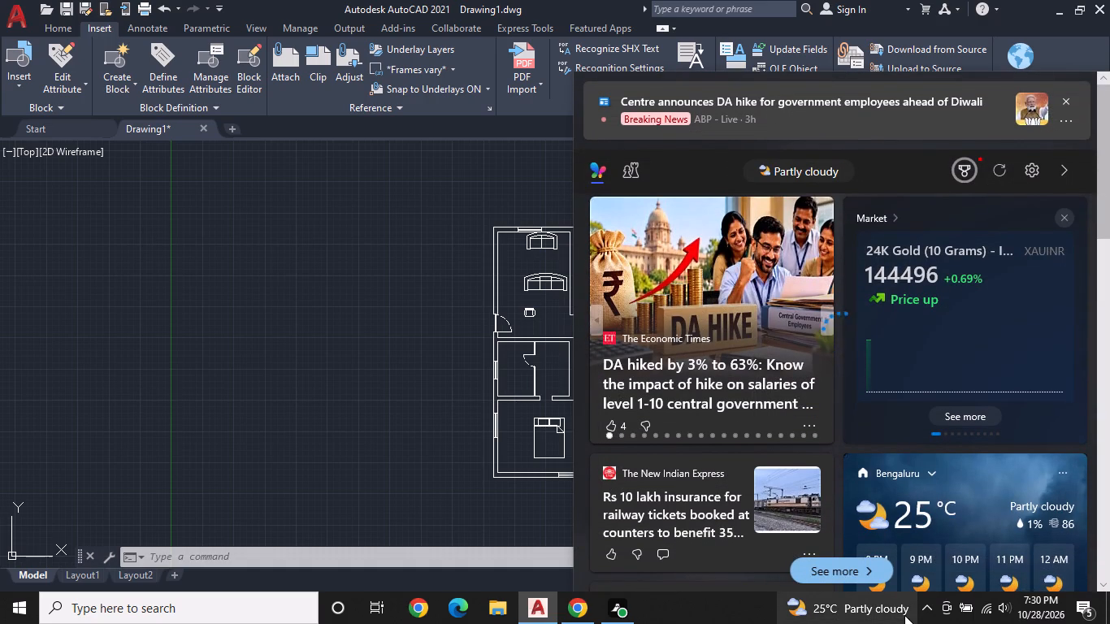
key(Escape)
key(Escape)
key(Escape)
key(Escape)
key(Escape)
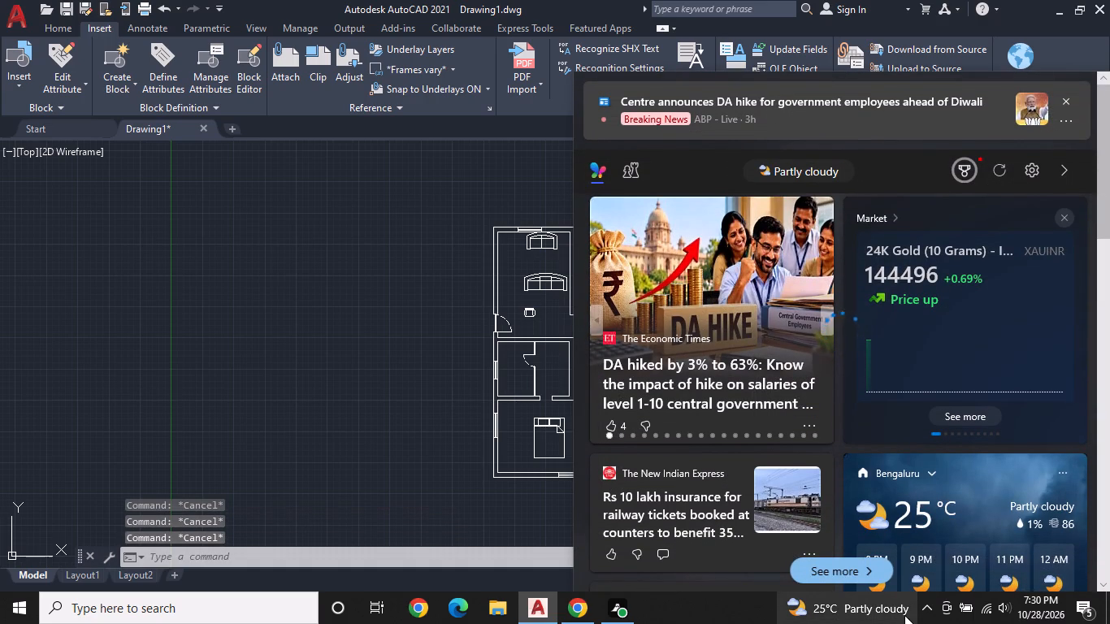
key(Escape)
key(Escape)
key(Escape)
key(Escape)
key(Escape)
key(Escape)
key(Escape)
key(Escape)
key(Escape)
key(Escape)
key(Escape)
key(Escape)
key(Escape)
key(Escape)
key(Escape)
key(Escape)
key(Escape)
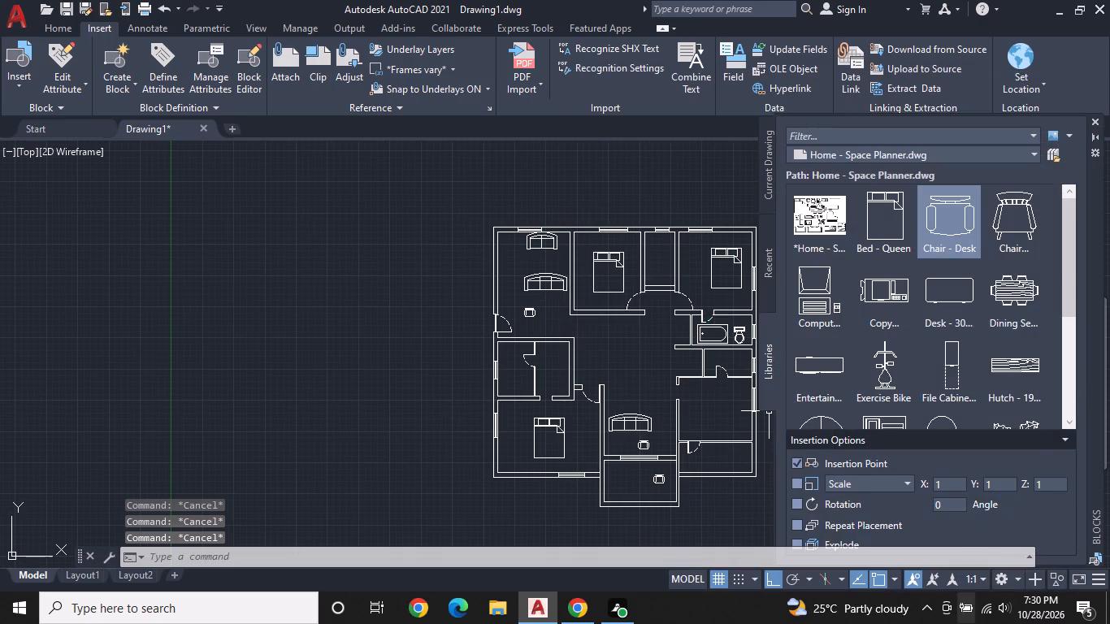
Insert the six-chair dining set block in the central hall, north of the south-central room.
click(1026, 316)
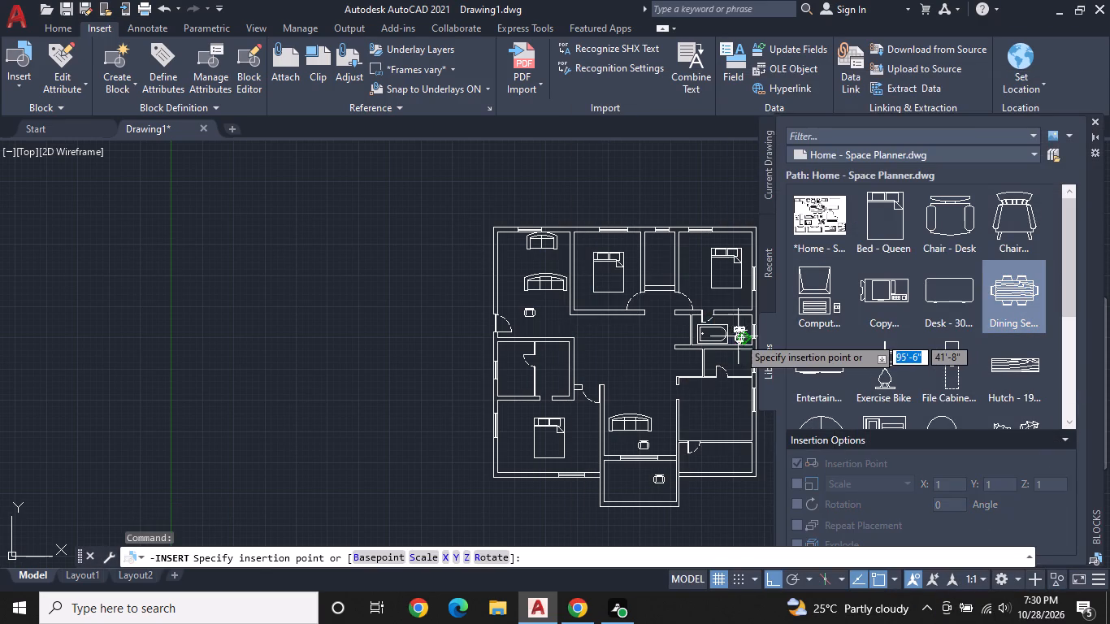
click(628, 350)
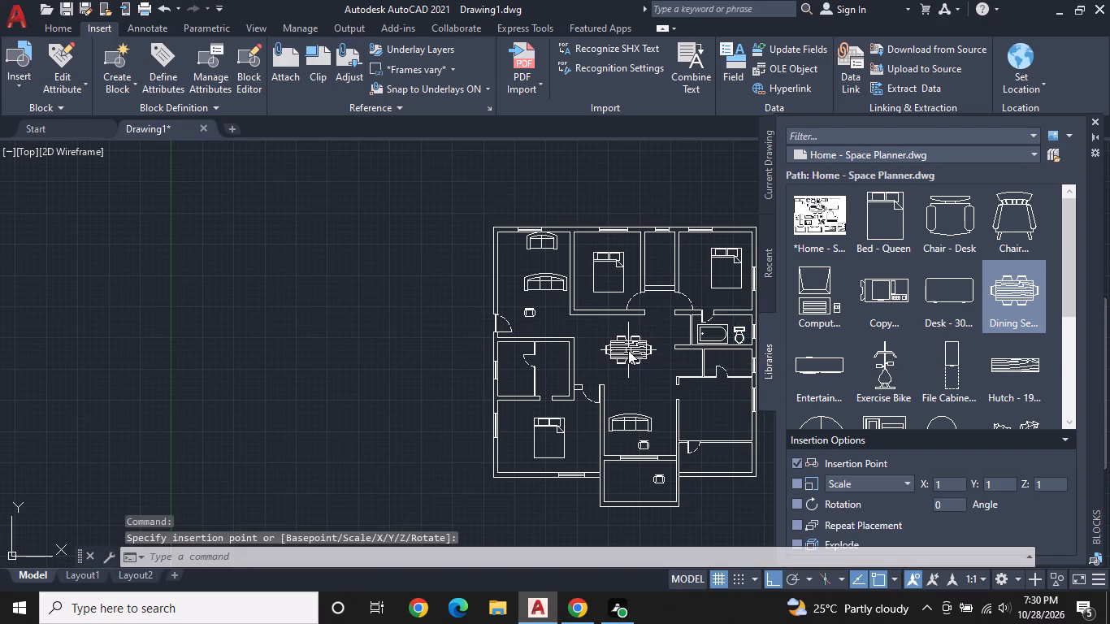
key(Escape)
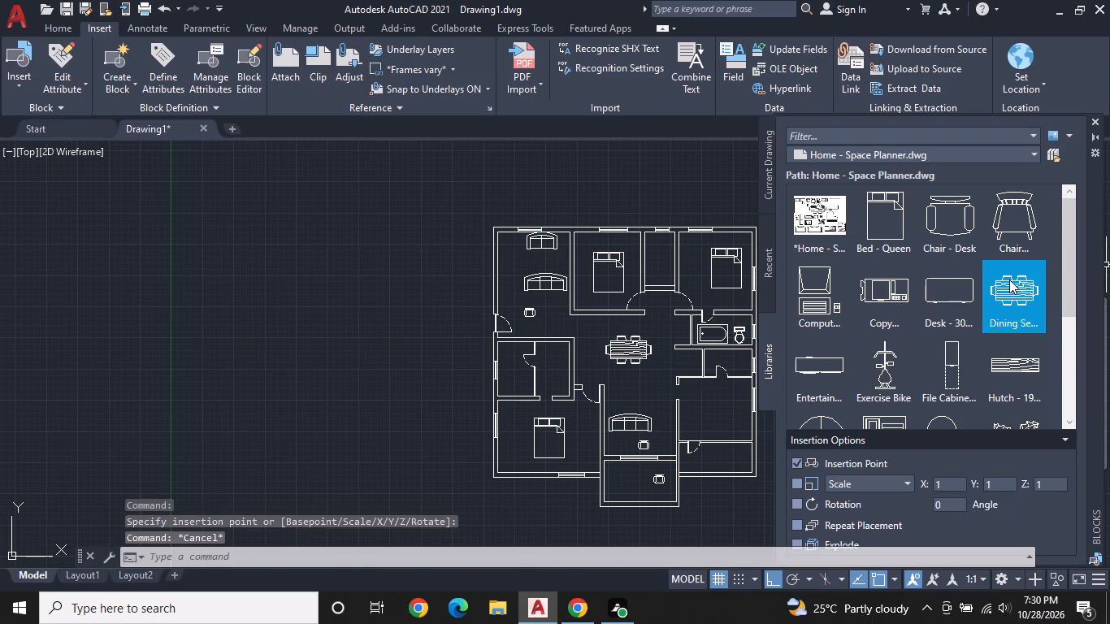
key(Escape)
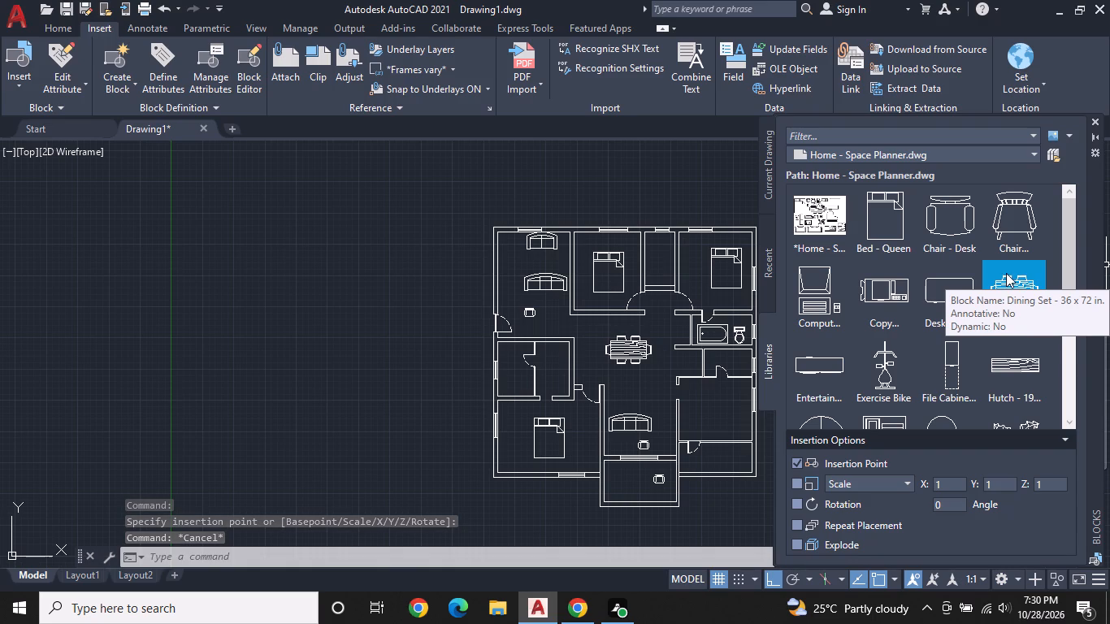
Close the Blocks palette to clear the drawing area.
click(1097, 117)
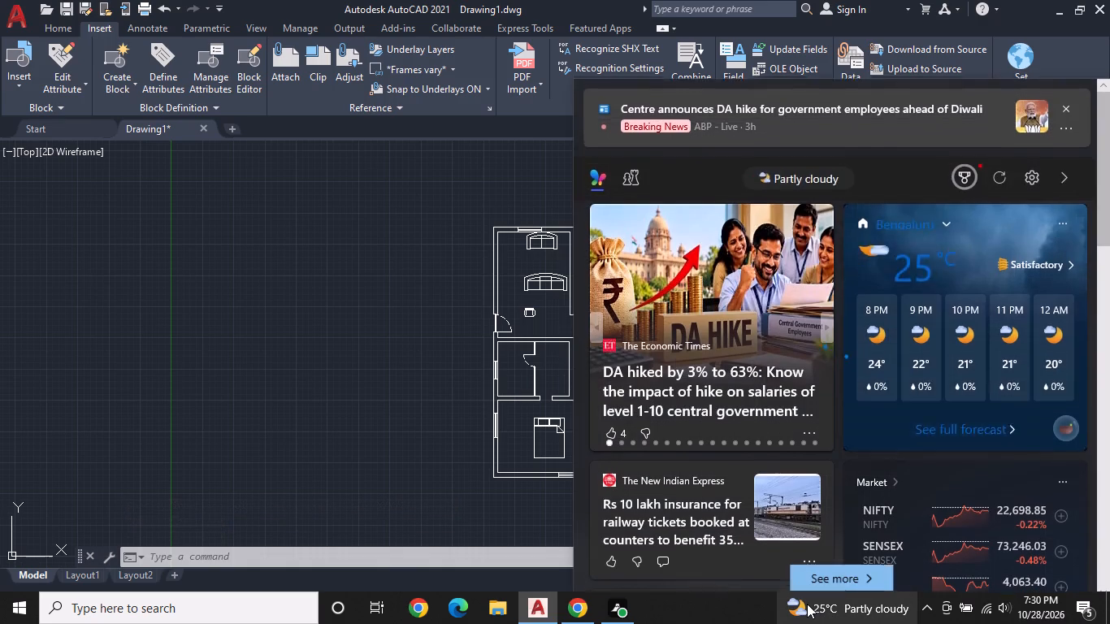
key(Escape)
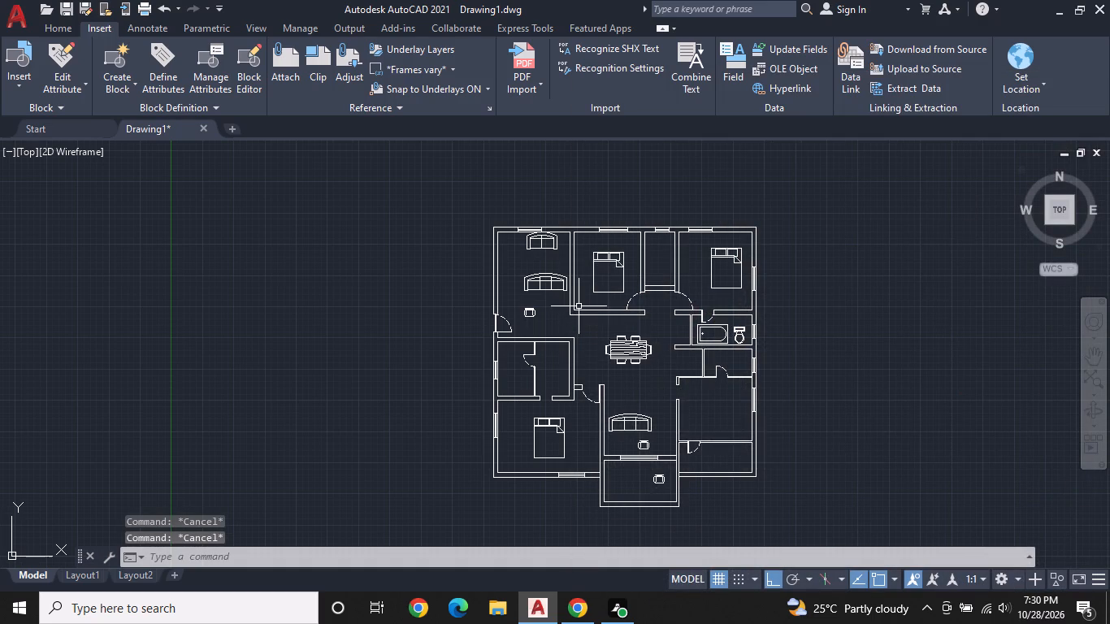
Rotate the 7 ft. sofa in the northwest room 90 degrees clockwise about its southeast corner so its back faces east.
scroll(577, 306, up, 1)
middle_drag(584, 310, 644, 323)
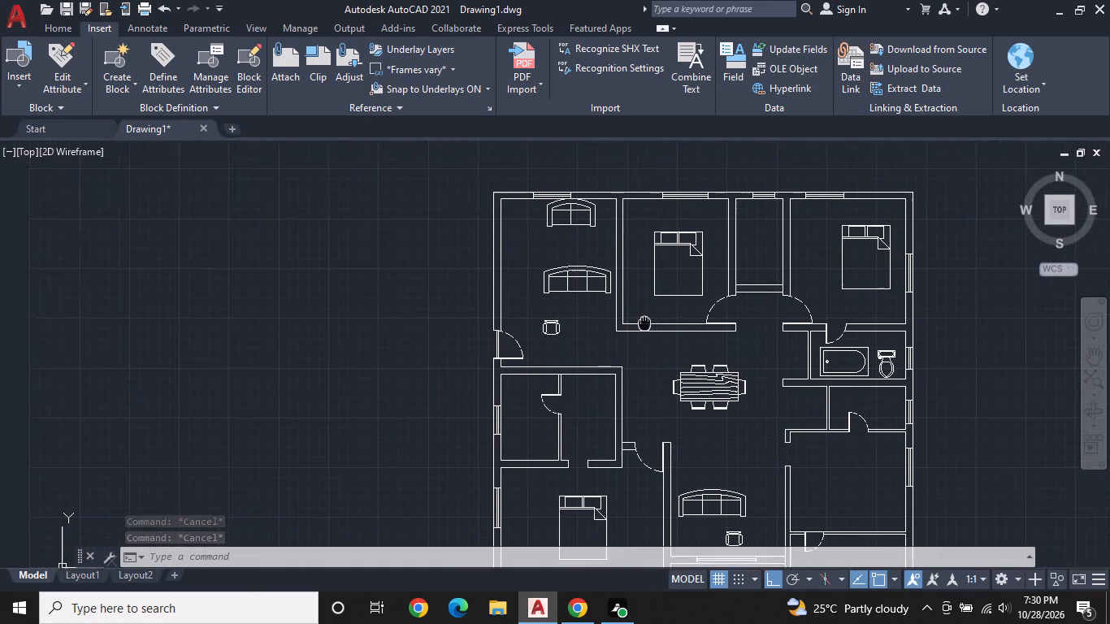
middle_drag(644, 323, 666, 330)
scroll(613, 293, up, 1)
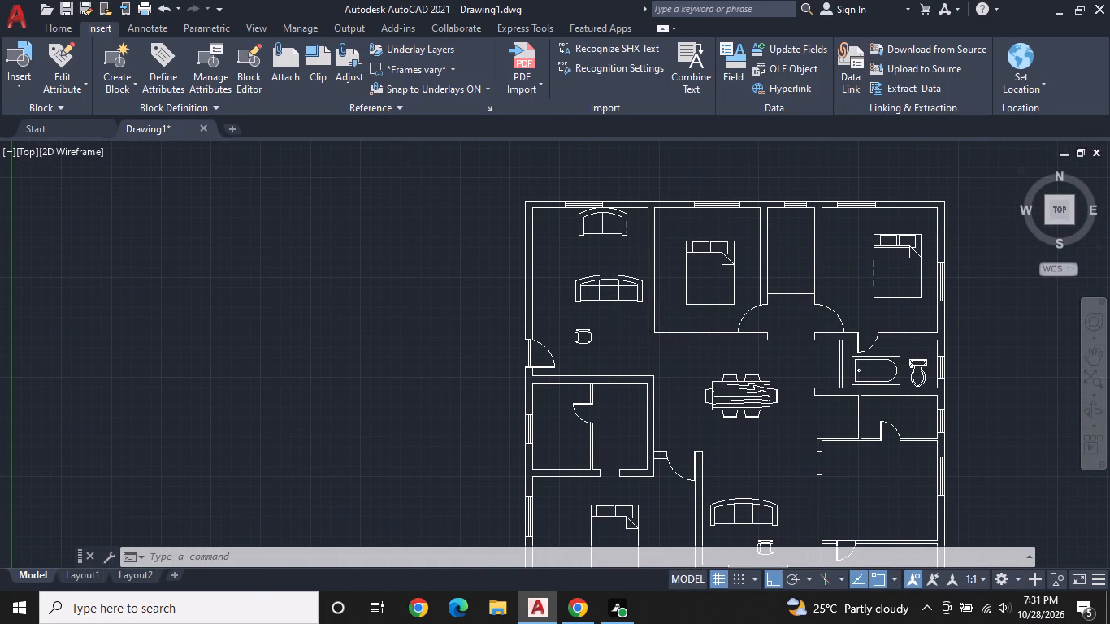
key(Escape)
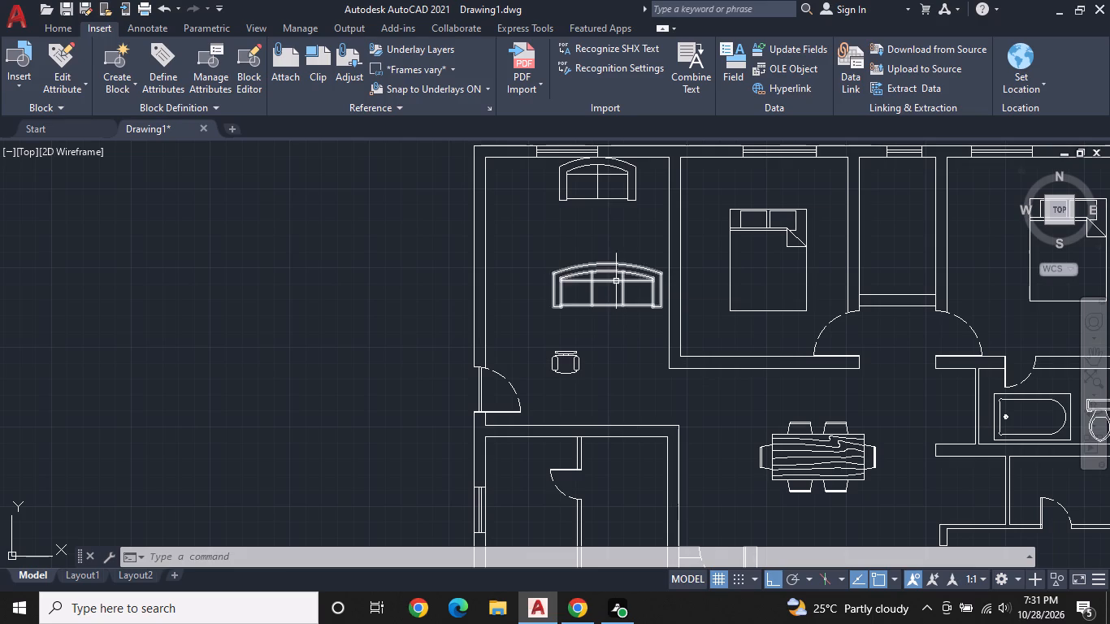
click(616, 281)
right_click(616, 281)
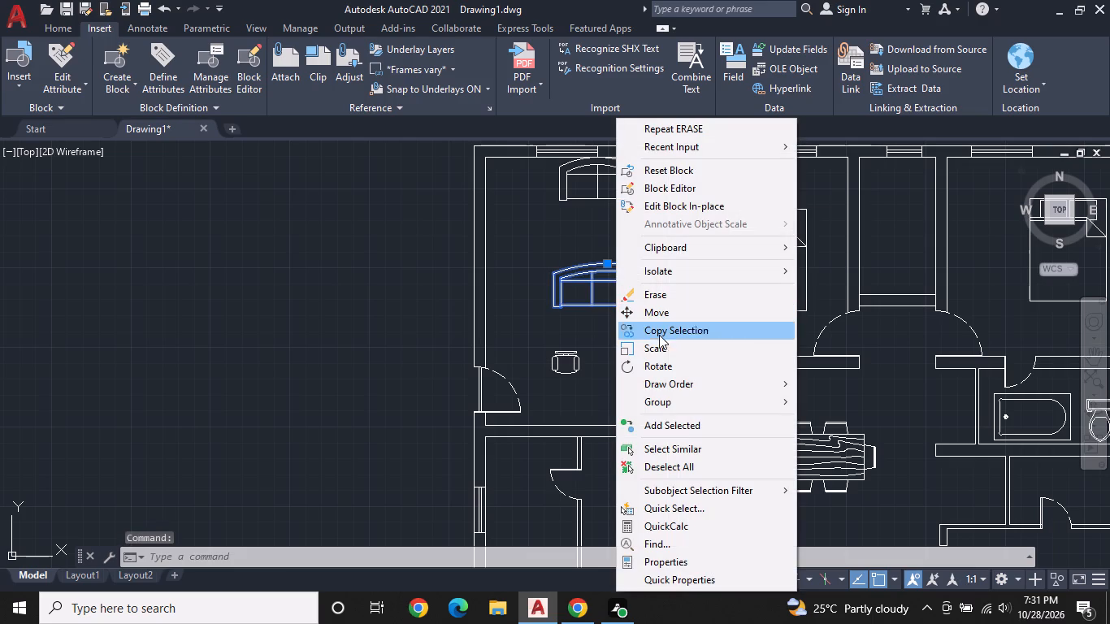
click(684, 368)
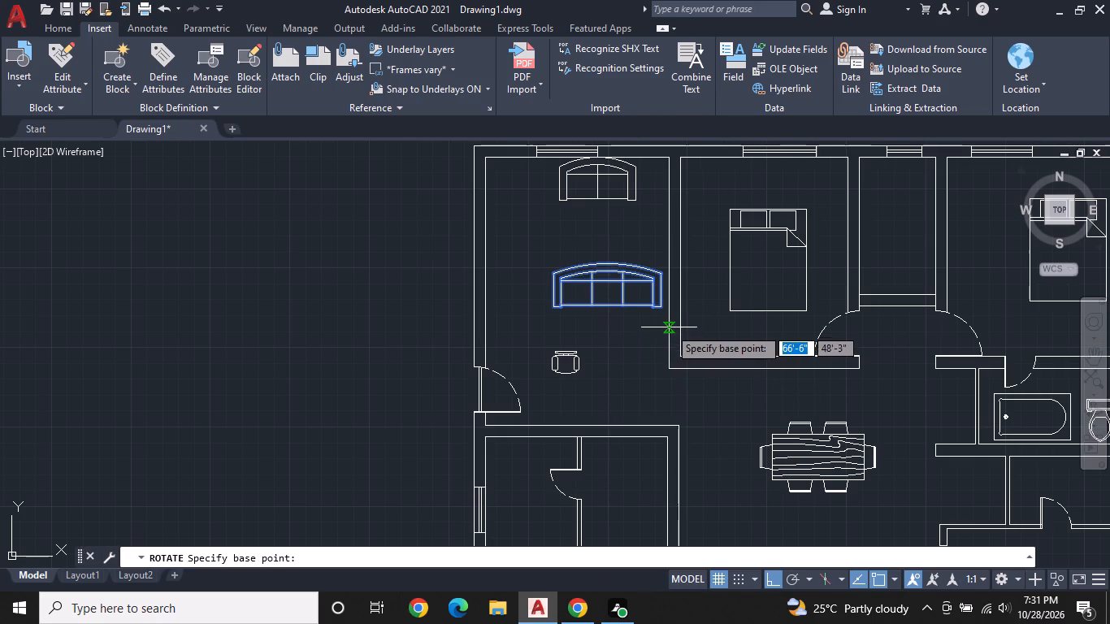
click(661, 310)
click(639, 357)
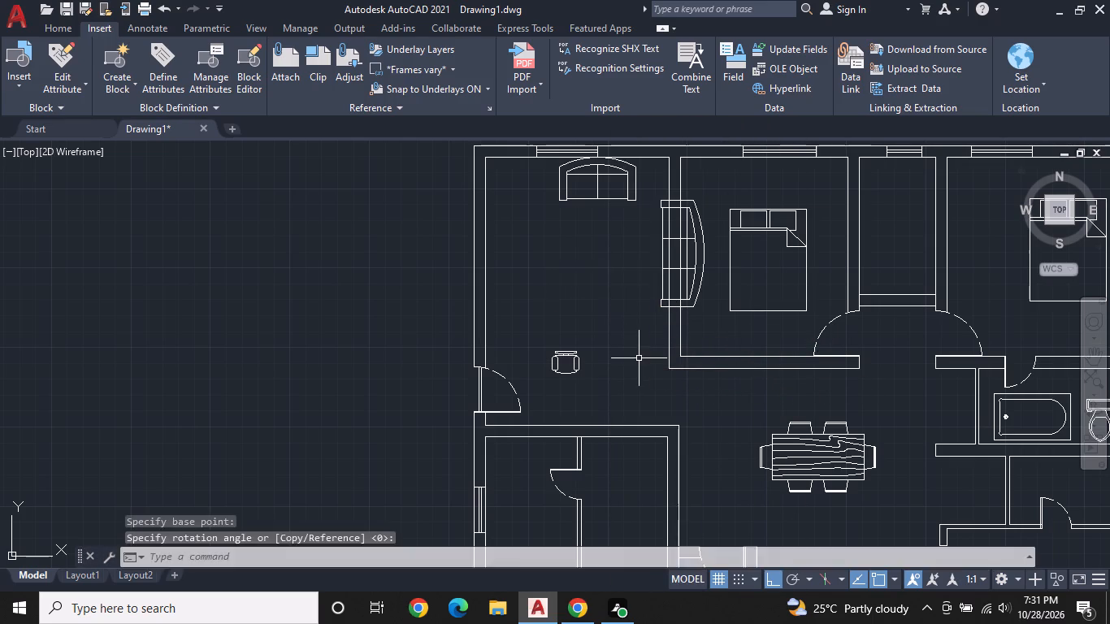
Move the 7 ft. sofa about 2'-11" west-southwest so it sits inside the northwest room, with its back beside the east wall.
click(693, 288)
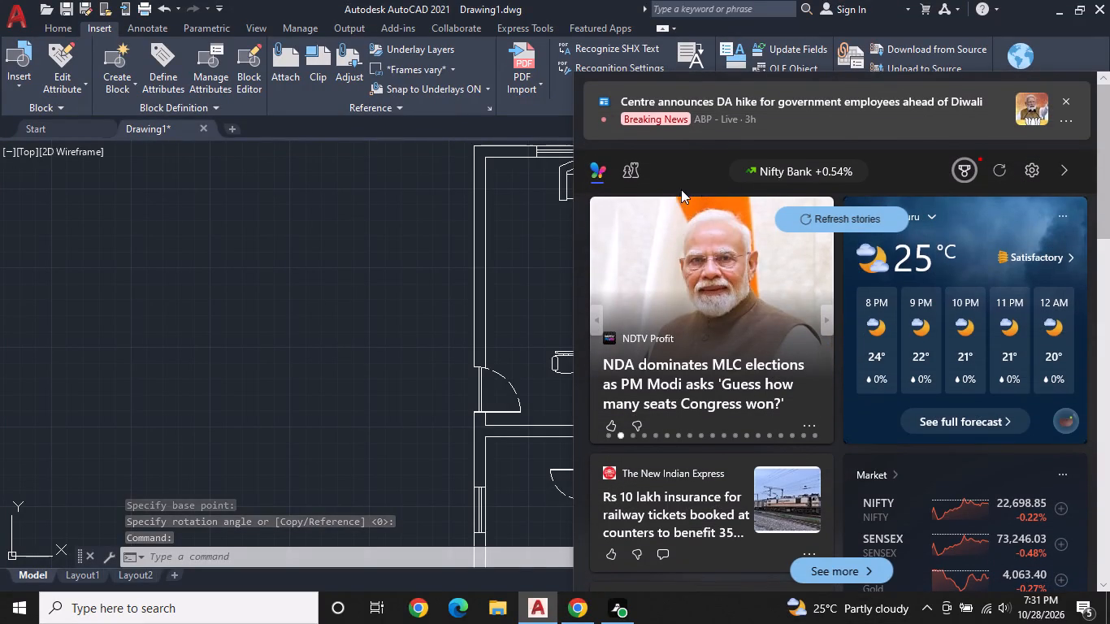
key(Escape)
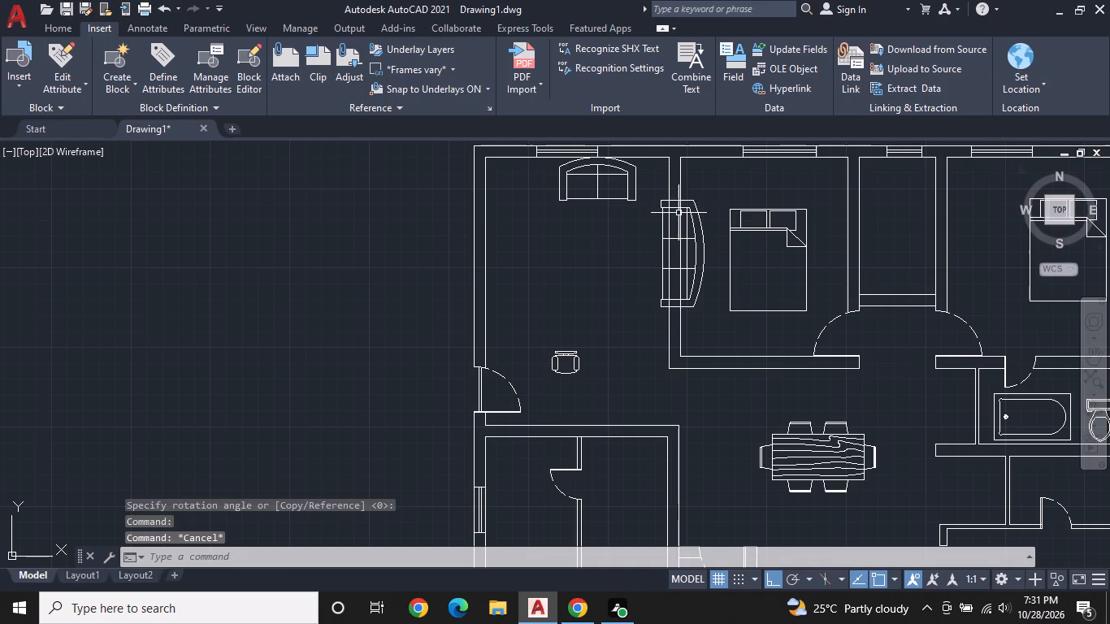
click(690, 224)
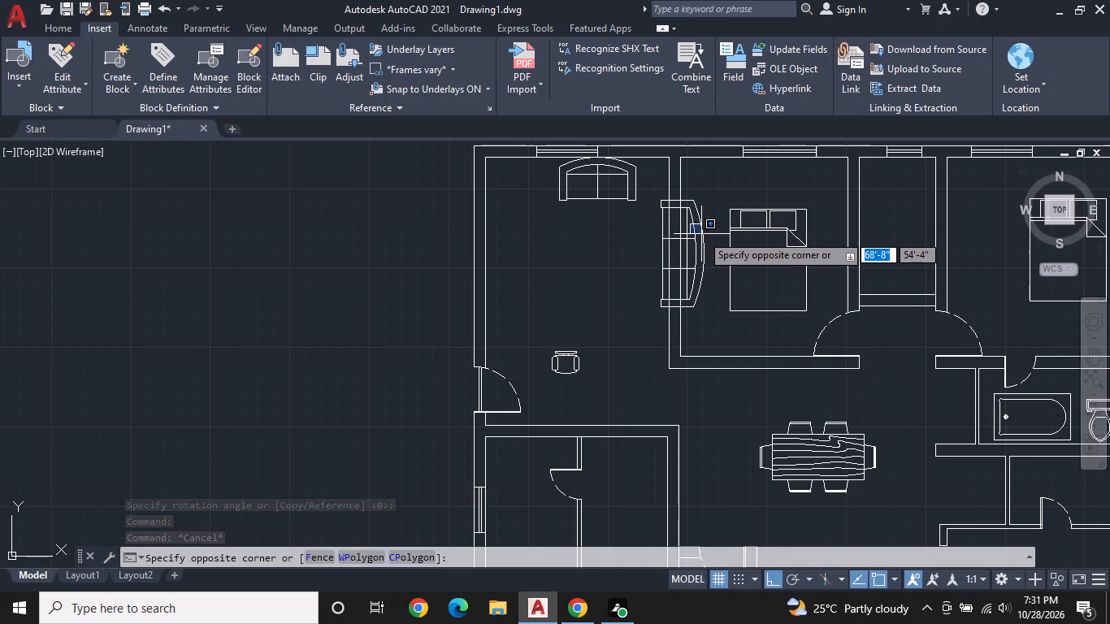
click(701, 234)
click(690, 248)
click(696, 245)
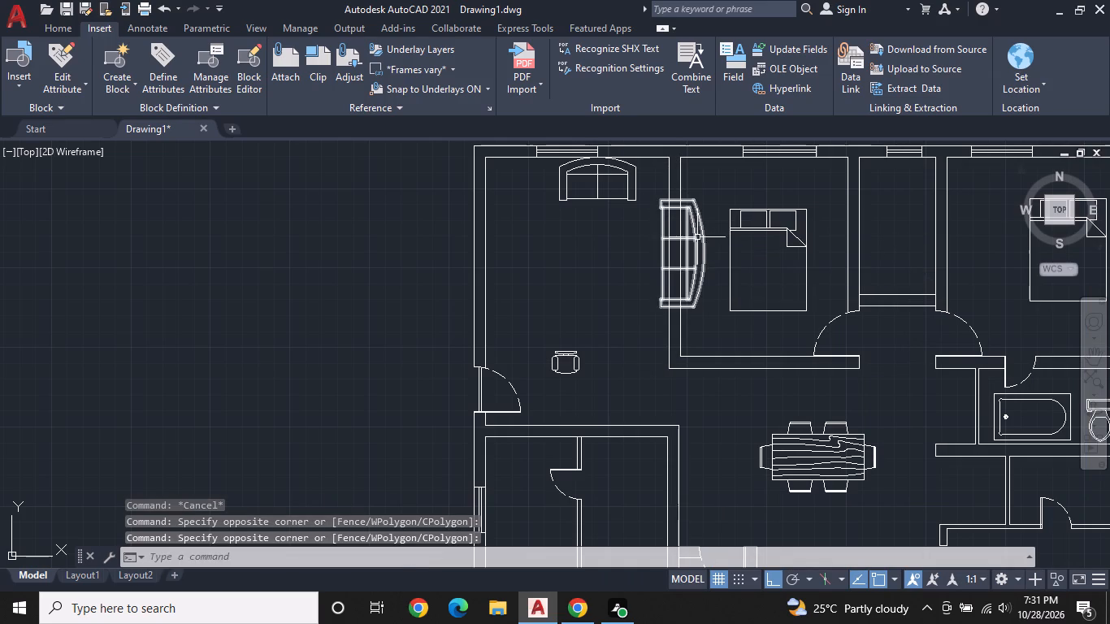
click(697, 234)
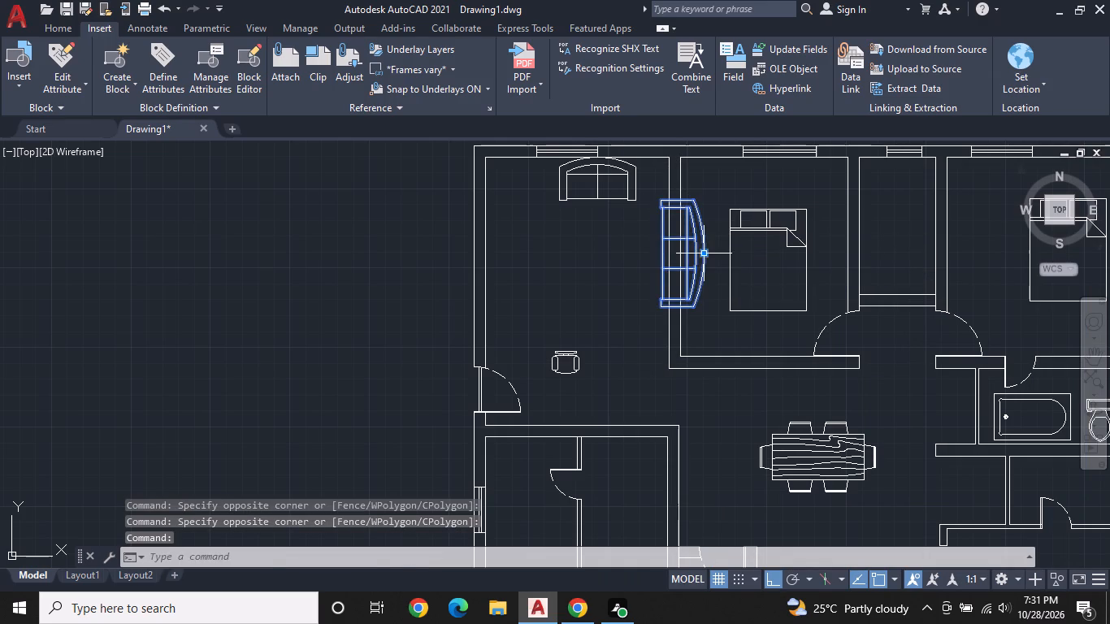
click(700, 257)
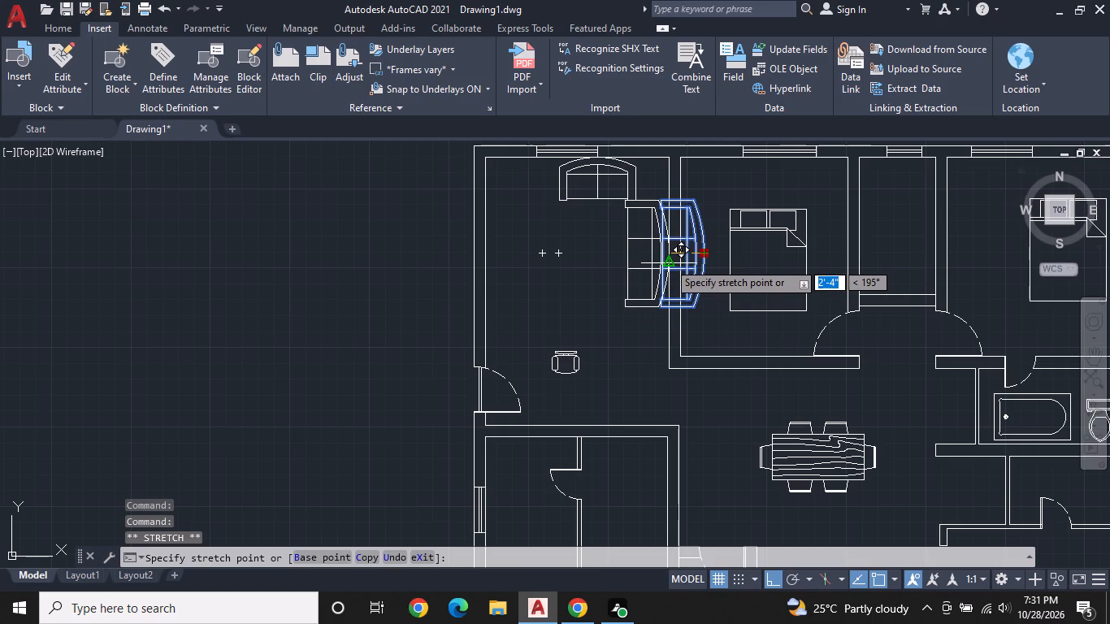
key(F8)
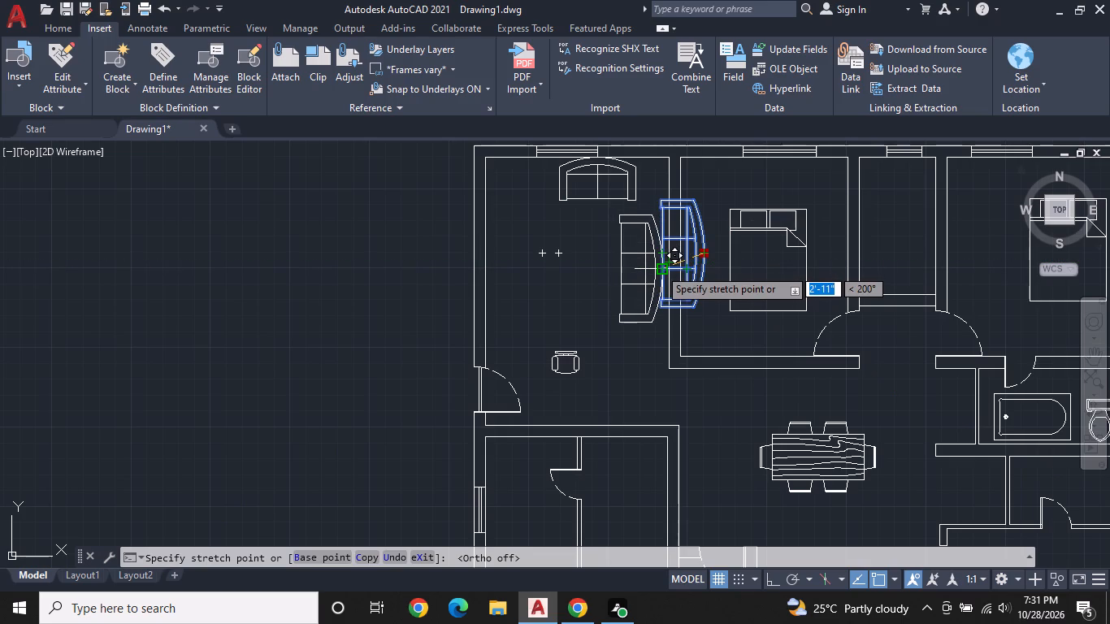
click(659, 269)
key(Escape)
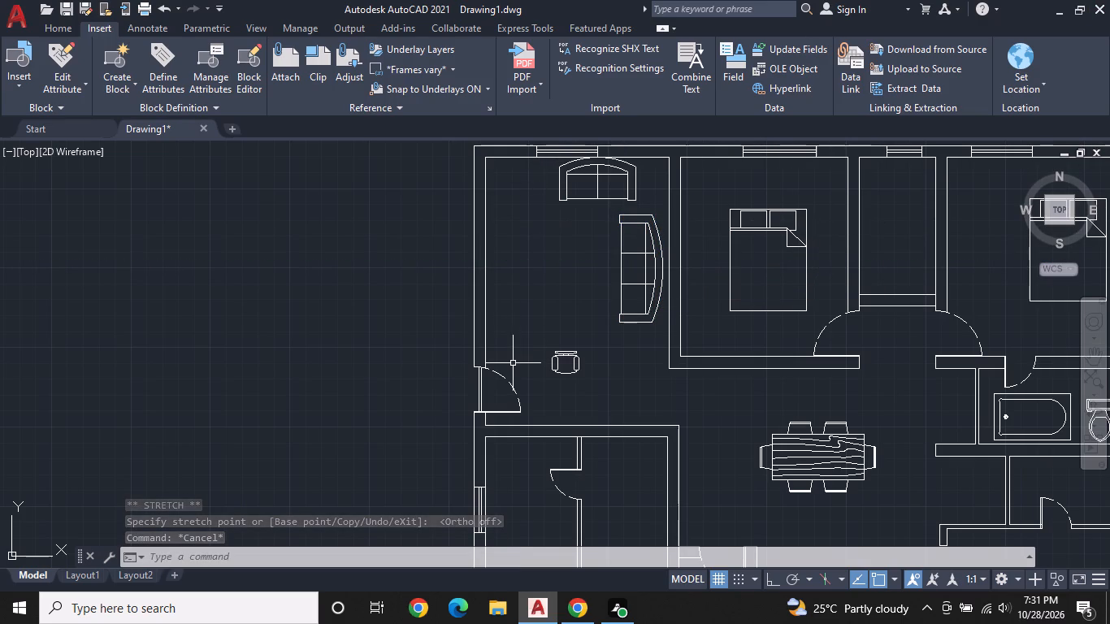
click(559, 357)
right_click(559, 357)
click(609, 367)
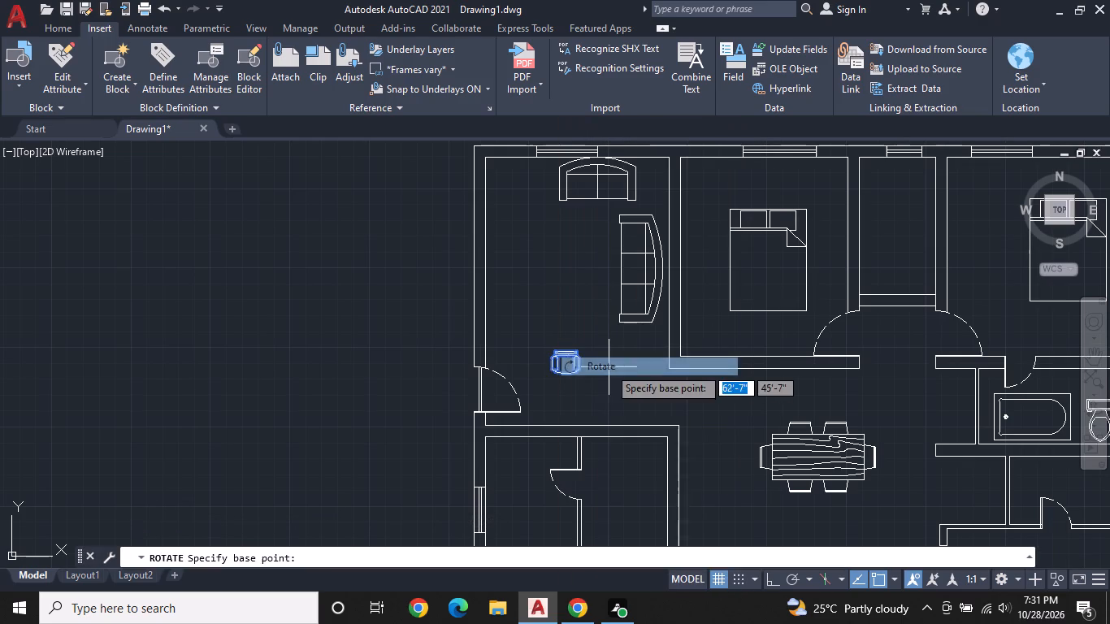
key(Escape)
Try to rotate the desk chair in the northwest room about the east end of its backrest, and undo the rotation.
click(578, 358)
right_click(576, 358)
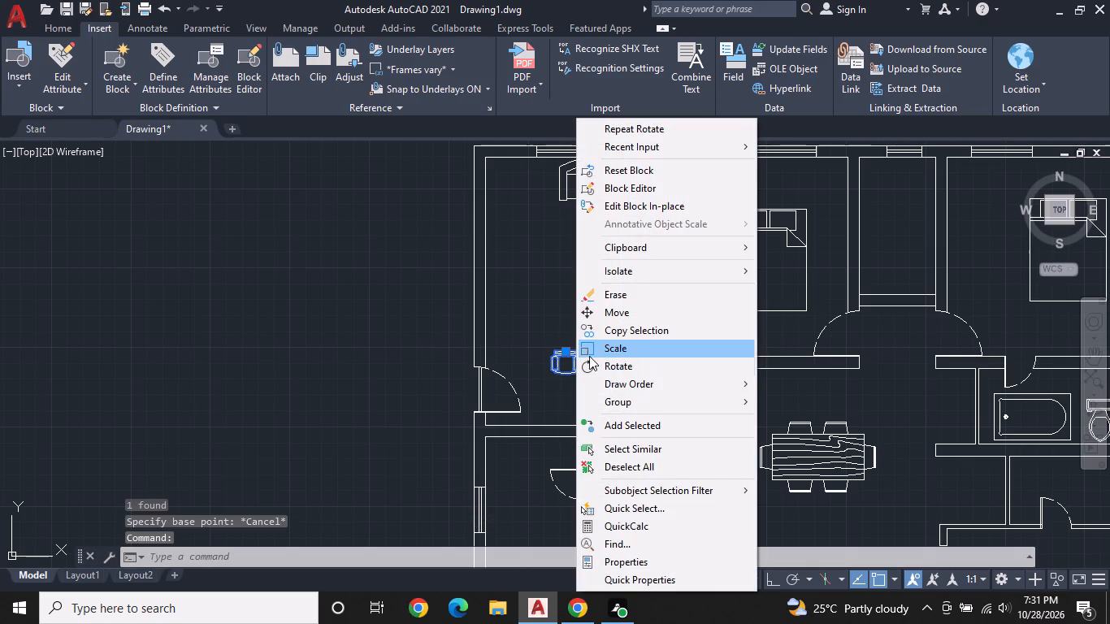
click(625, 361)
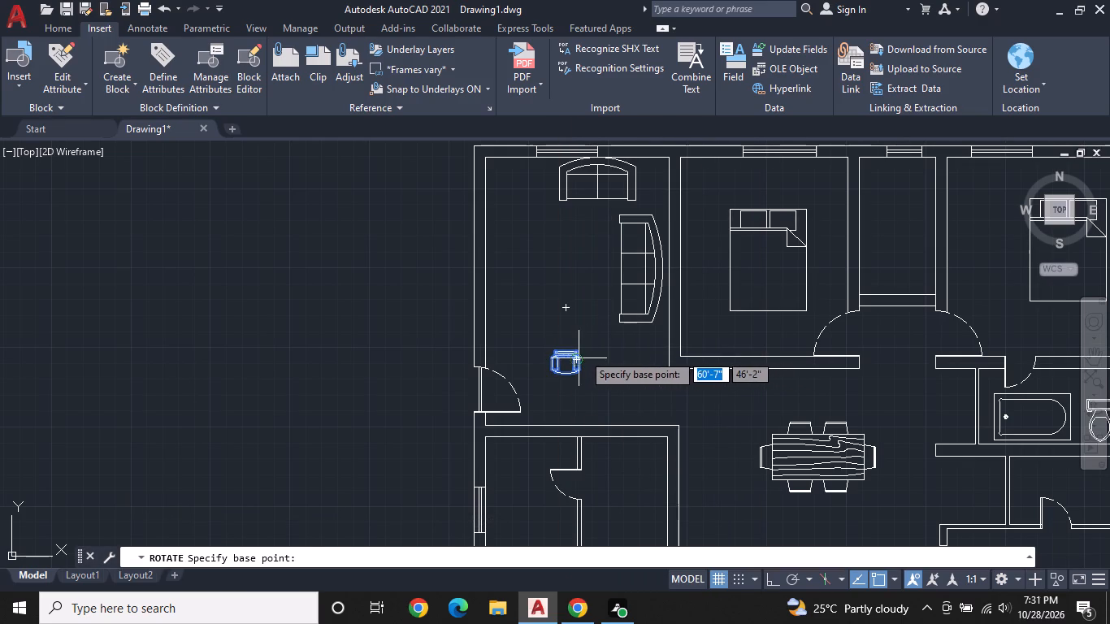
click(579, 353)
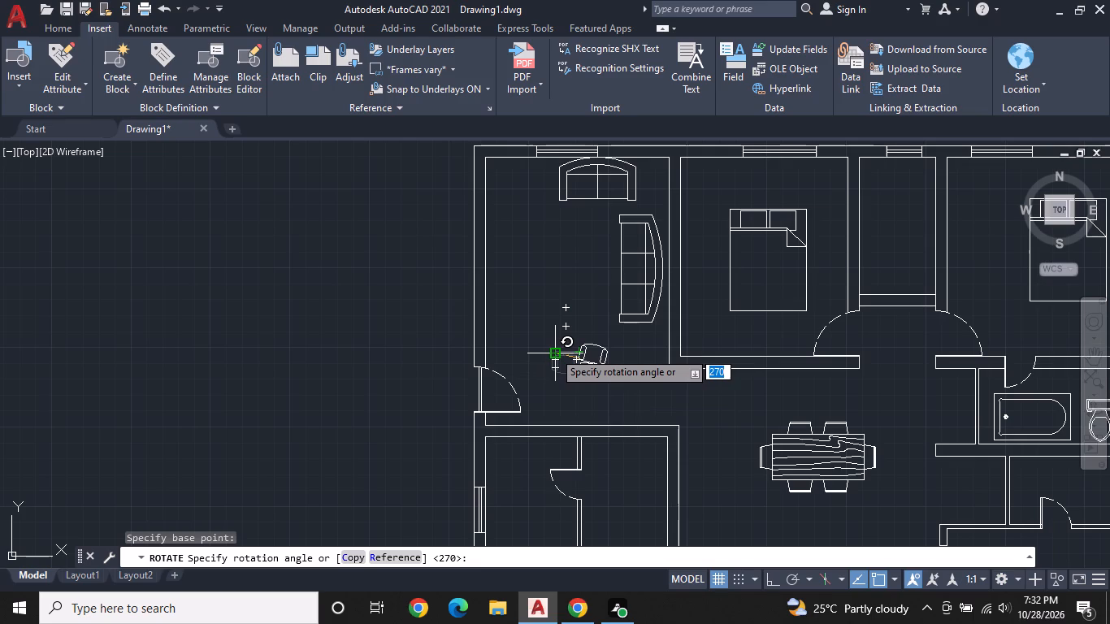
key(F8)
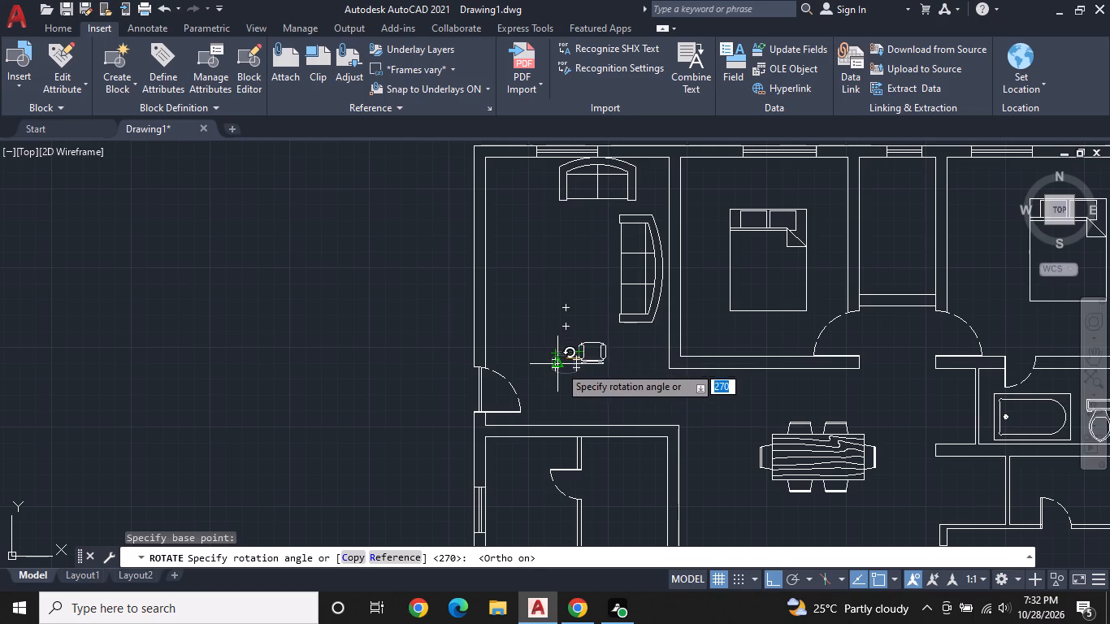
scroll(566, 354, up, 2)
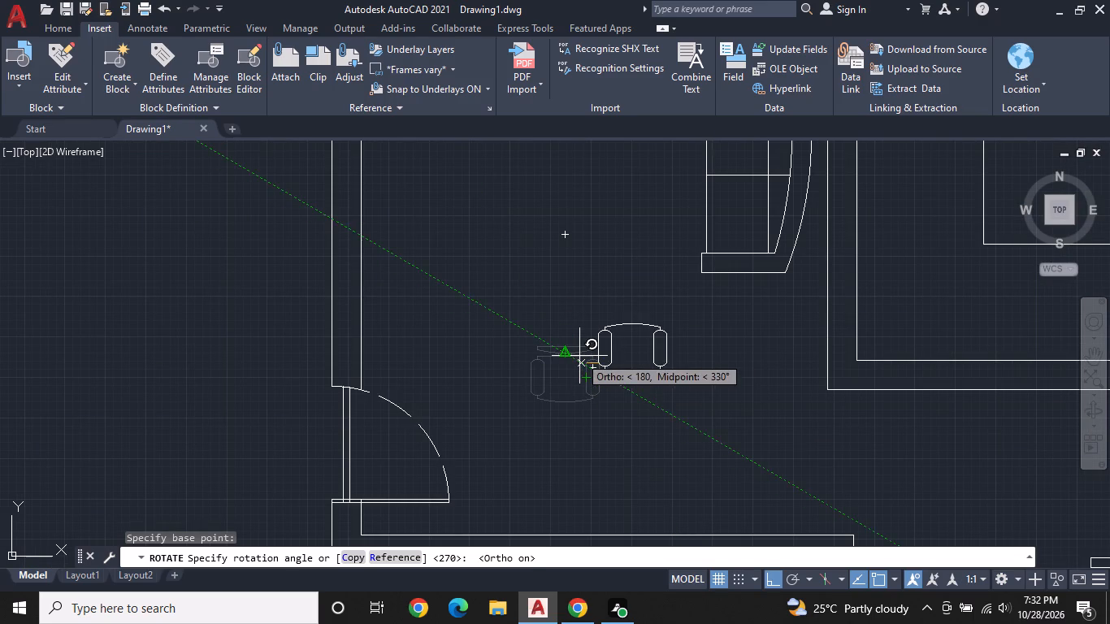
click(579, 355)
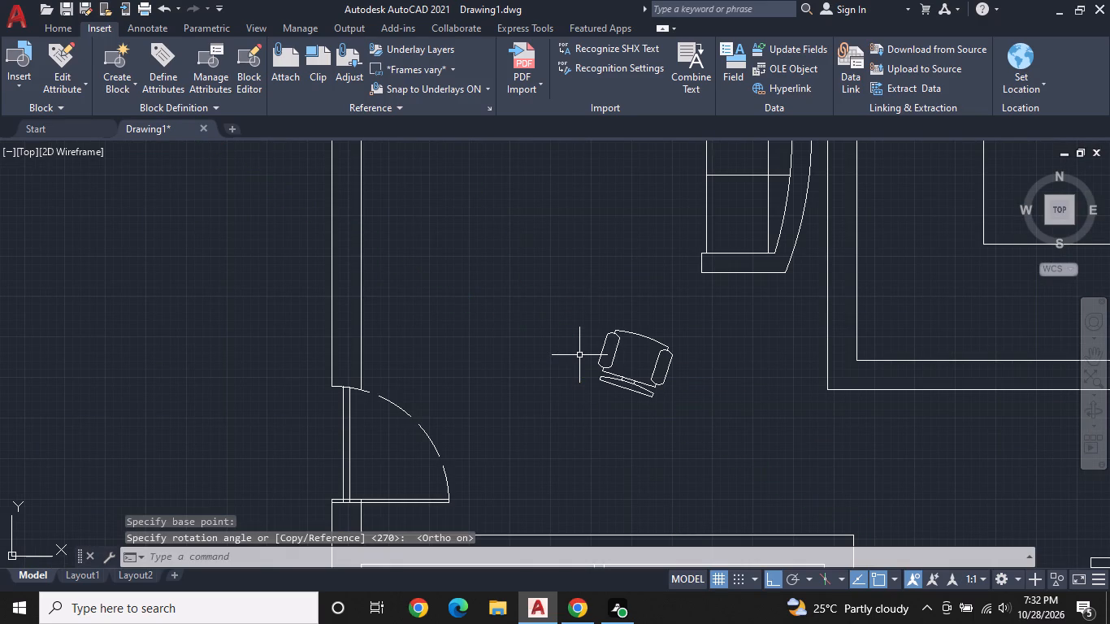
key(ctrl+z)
Rotate the desk chair in the northwest room 180 degrees about the east end of its backrest so it faces north.
click(576, 360)
right_click(576, 360)
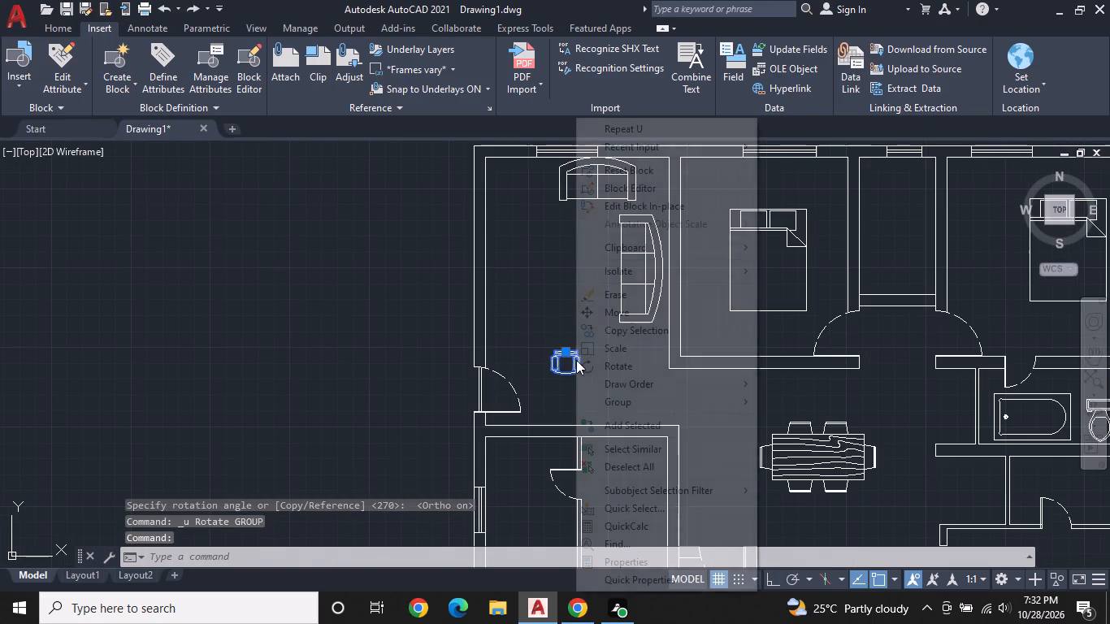
click(605, 362)
scroll(592, 357, up, 3)
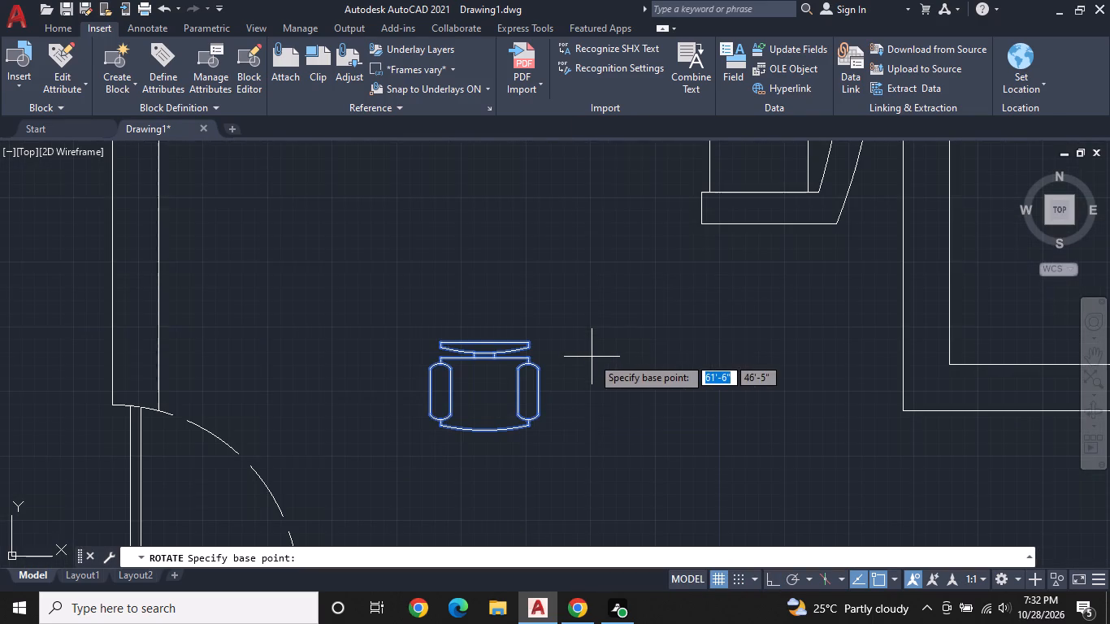
click(525, 346)
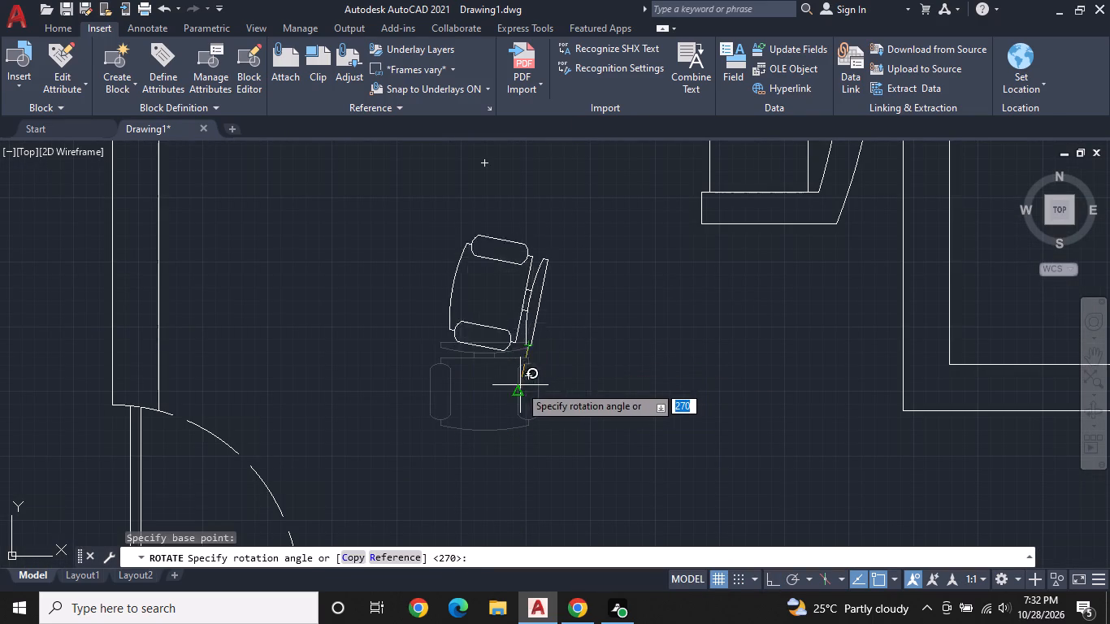
key(F8)
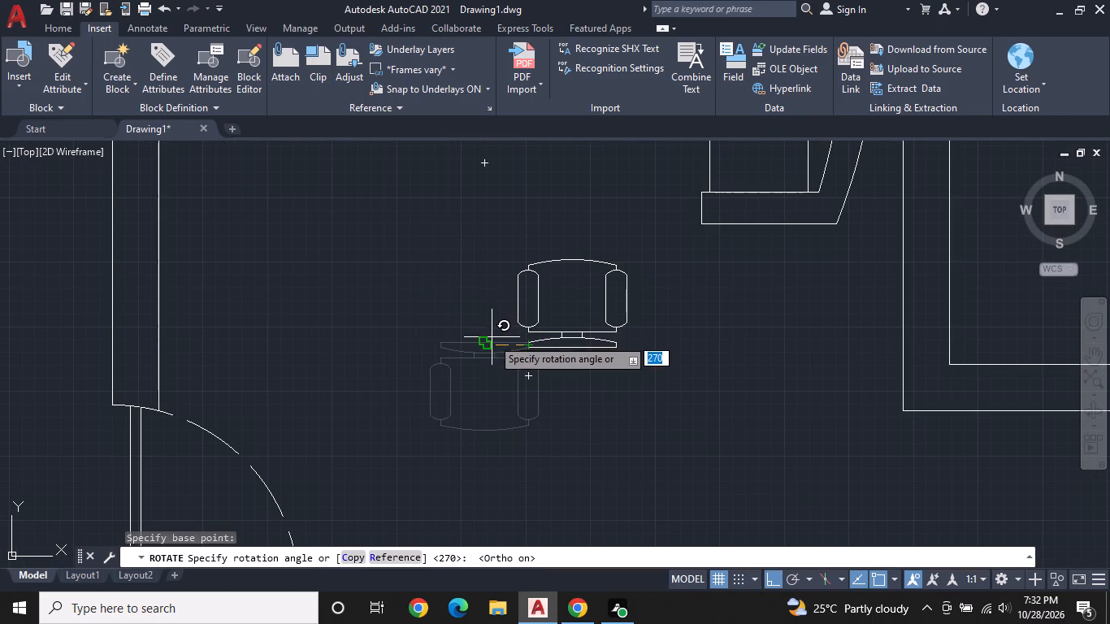
click(423, 342)
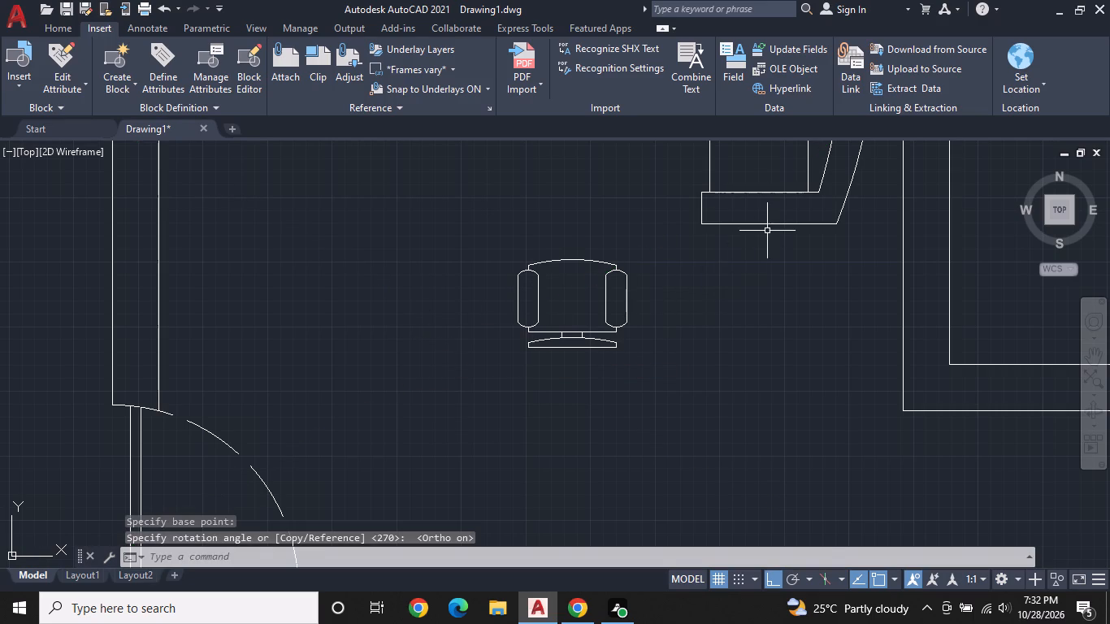
Draw a rectangular coffee table just west of the 7 ft. sofa, long side north-south and about half the sofa's length.
scroll(719, 277, down, 1)
middle_drag(725, 274, 761, 326)
scroll(761, 323, down, 1)
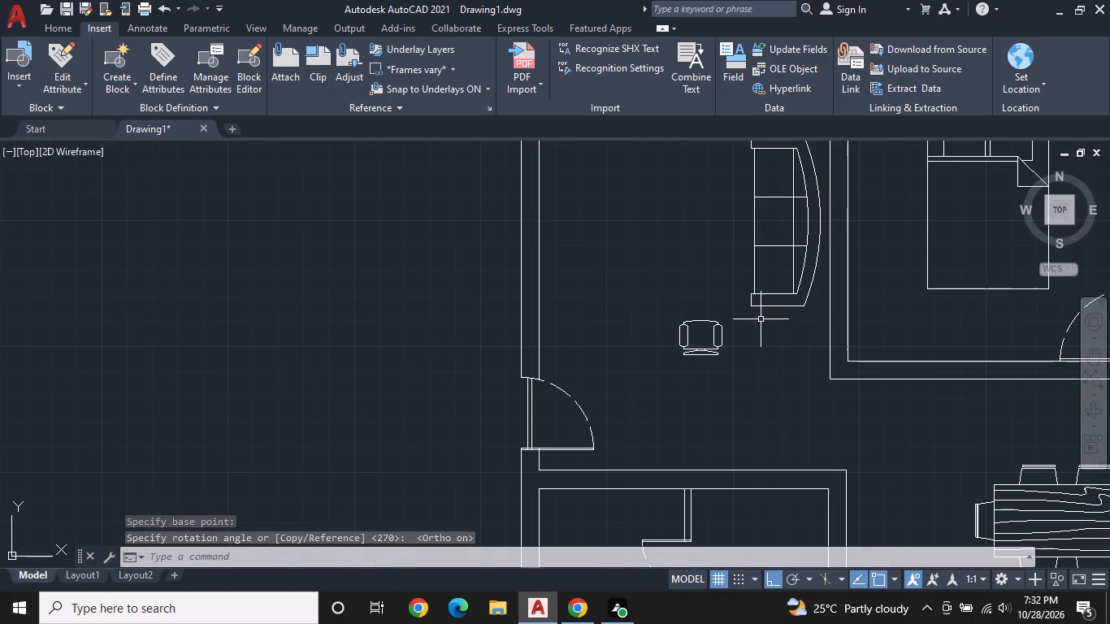
middle_drag(749, 287, 761, 318)
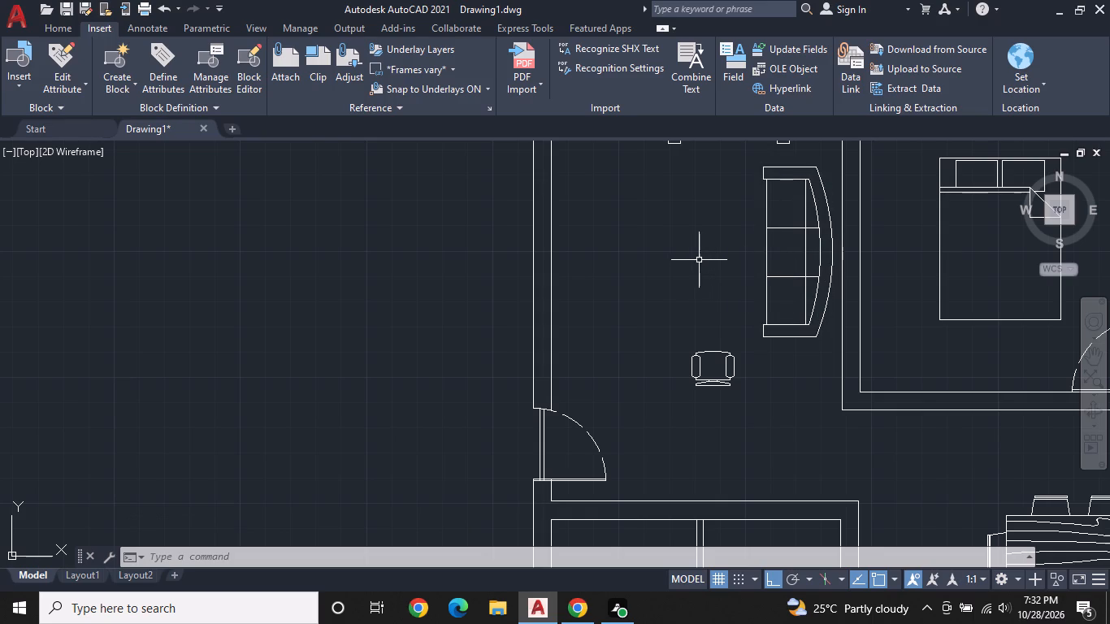
text(RE)
text(C)
key(space)
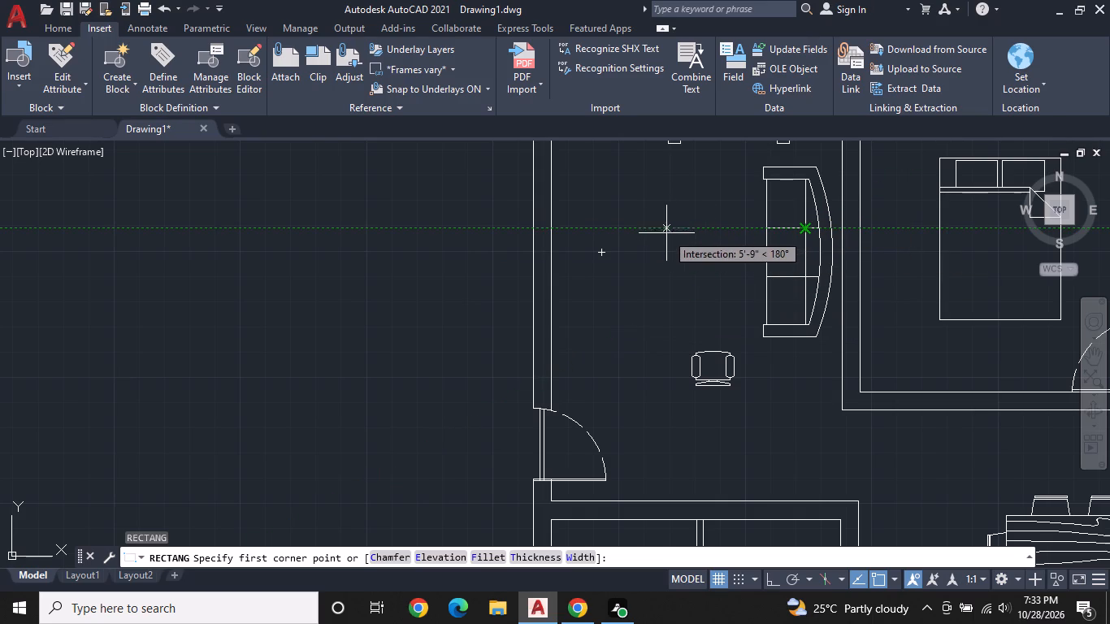
scroll(666, 233, down, 1)
middle_drag(670, 225, 646, 270)
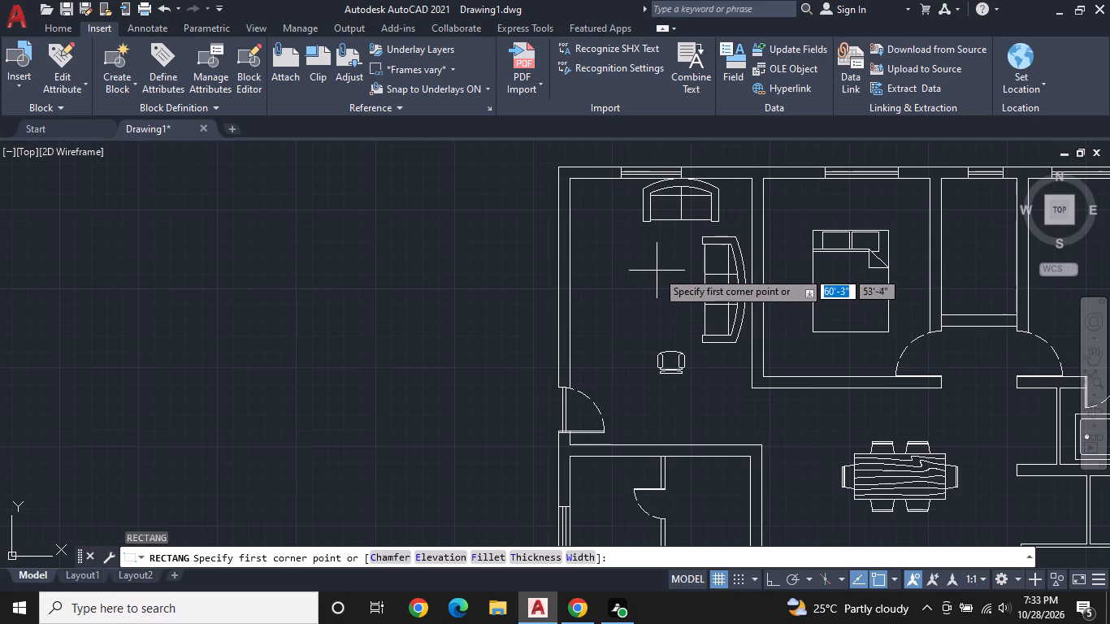
click(655, 264)
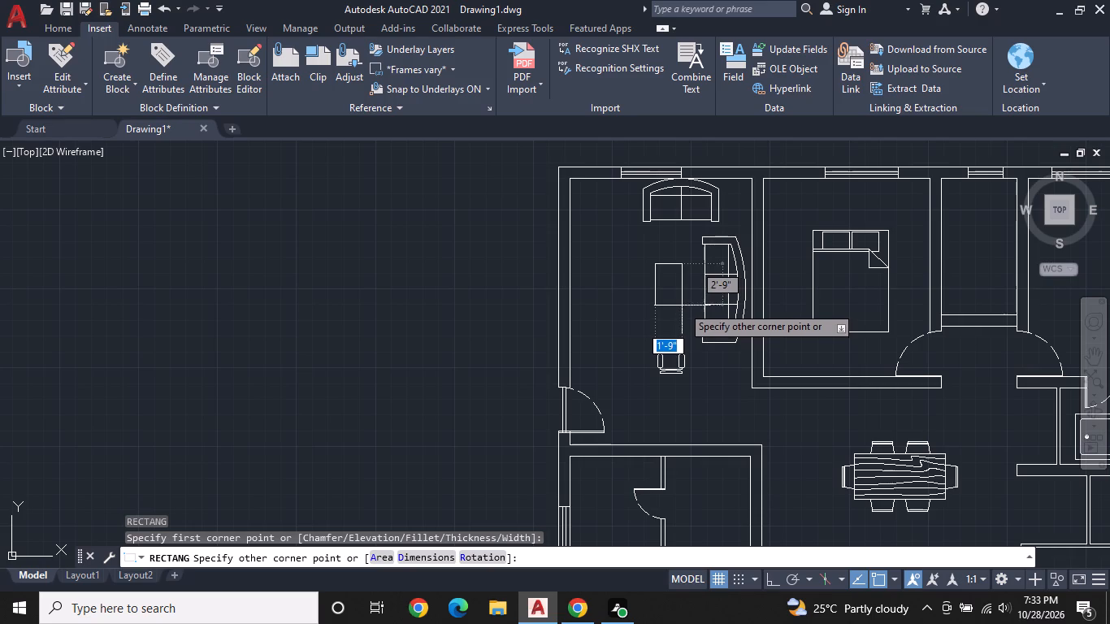
click(684, 317)
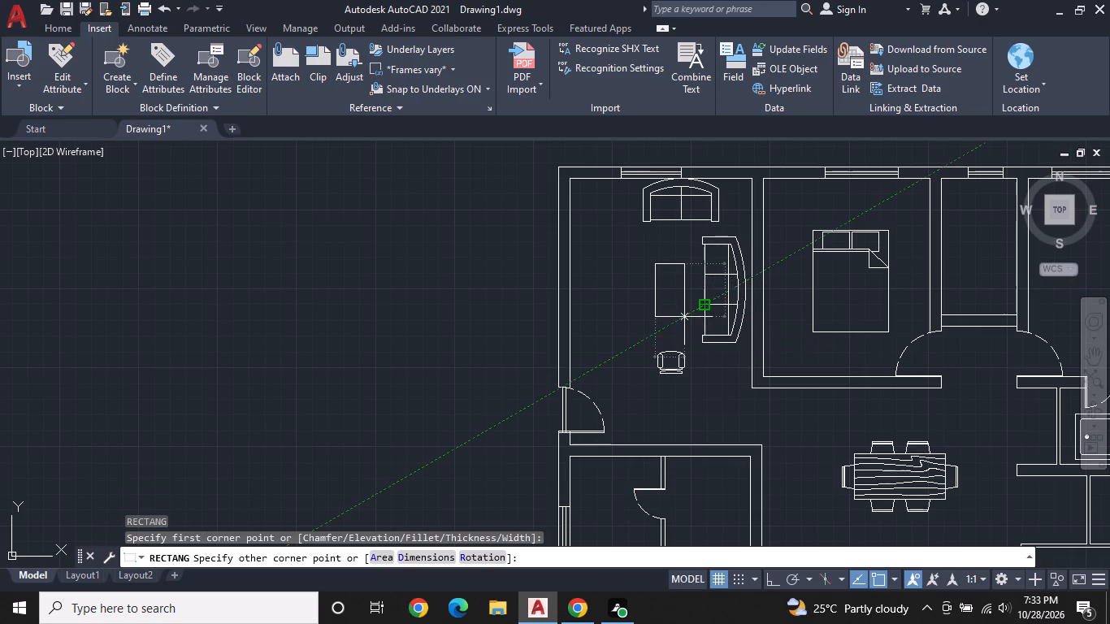
key(Escape)
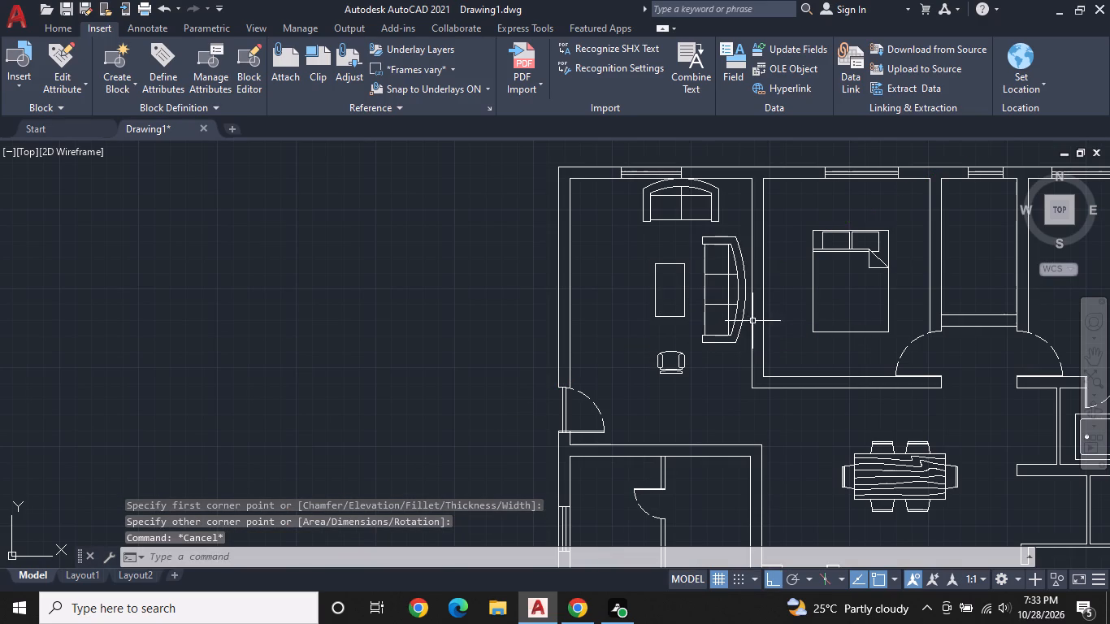
Rotate the bed in the north bedroom beside the sofa room 90 degrees counterclockwise about its northwest corner, so its head faces west.
middle_drag(828, 301, 709, 365)
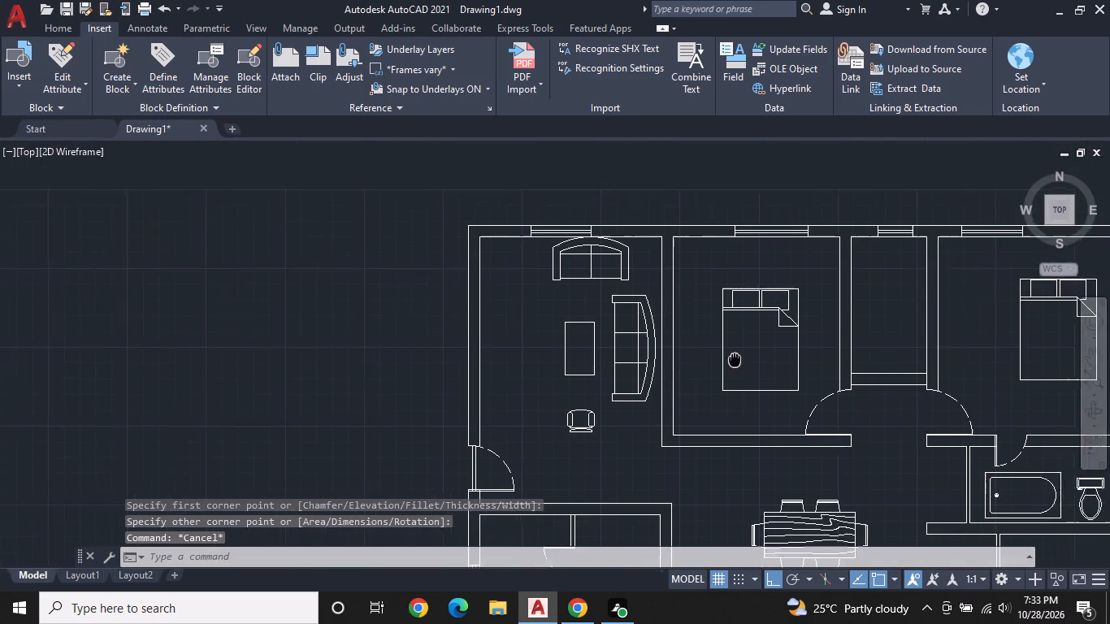
middle_drag(709, 365, 674, 369)
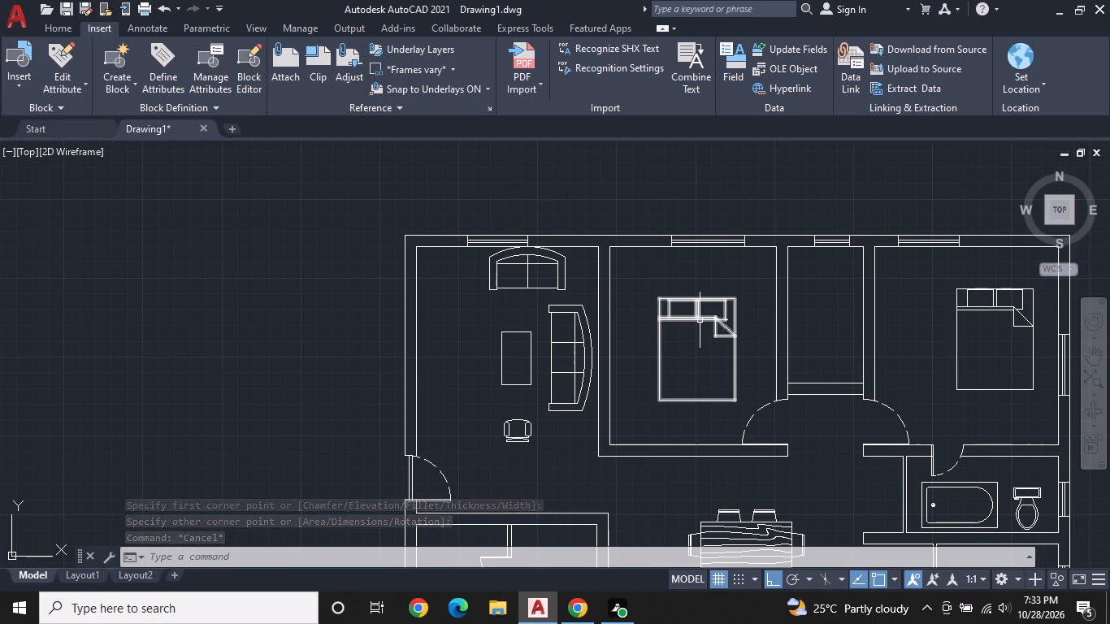
click(700, 320)
right_click(700, 320)
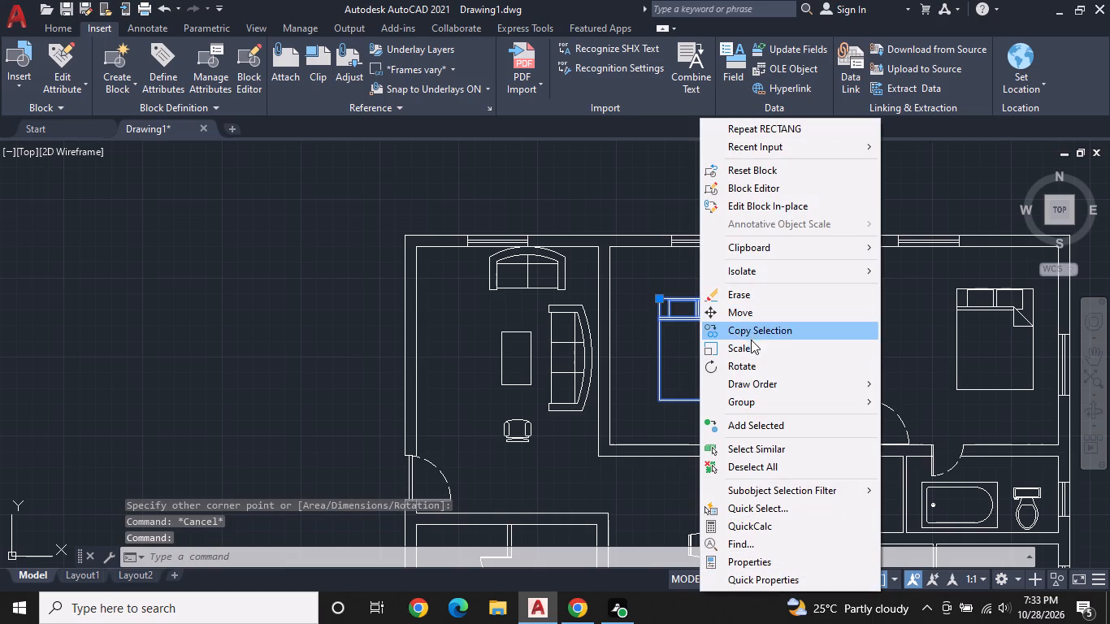
click(751, 362)
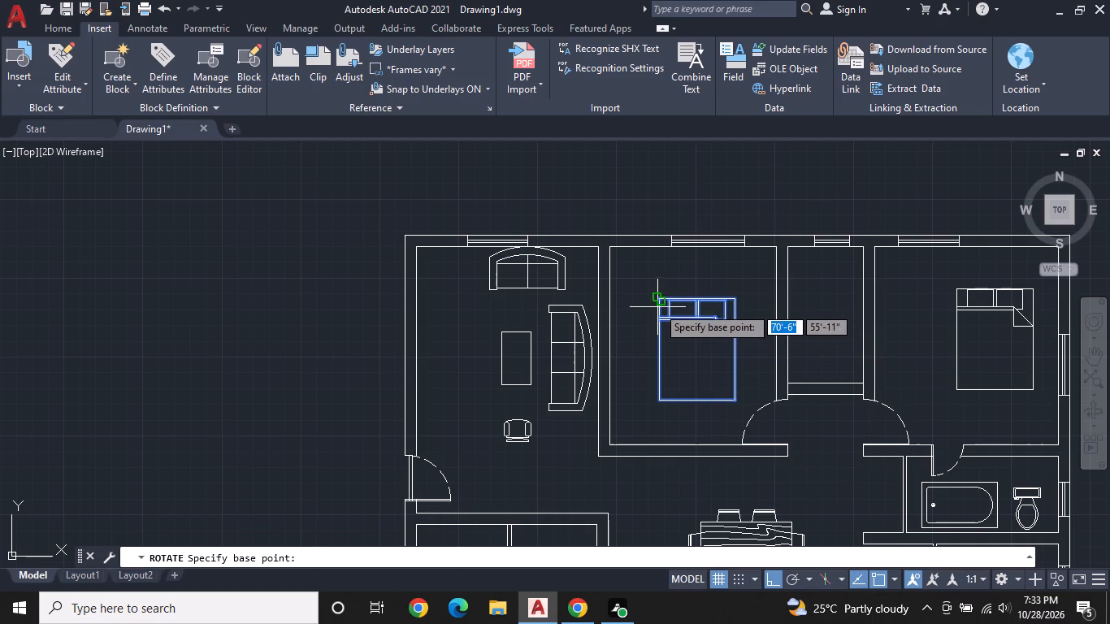
click(657, 301)
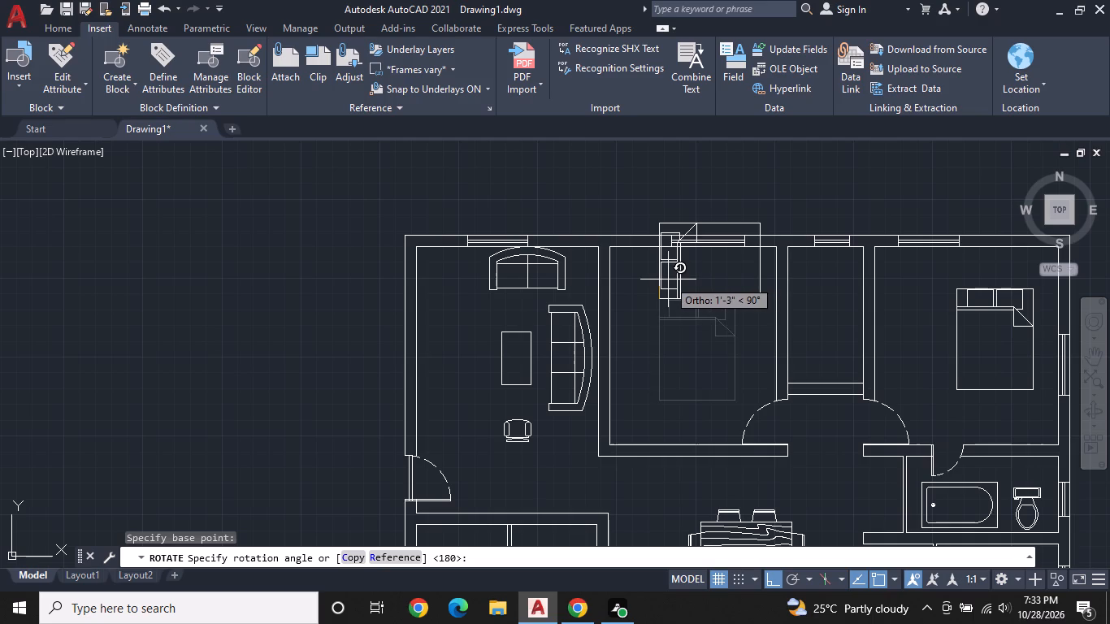
click(661, 279)
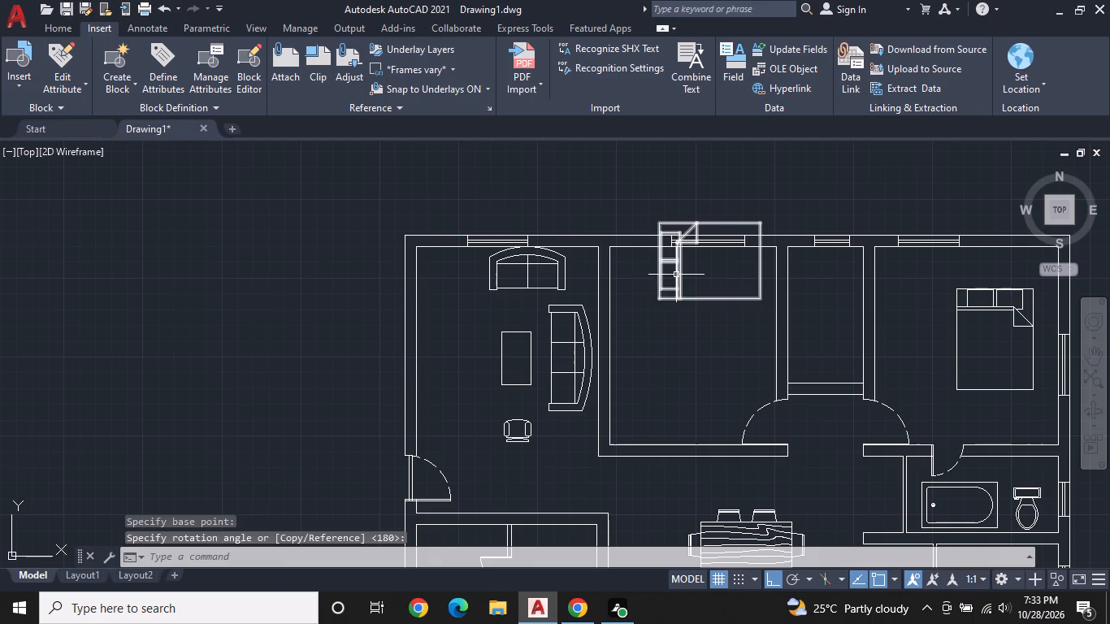
Move the bed in the north bedroom beside the sofa room so its head rests against the west wall, roughly midway along it.
click(676, 275)
click(658, 301)
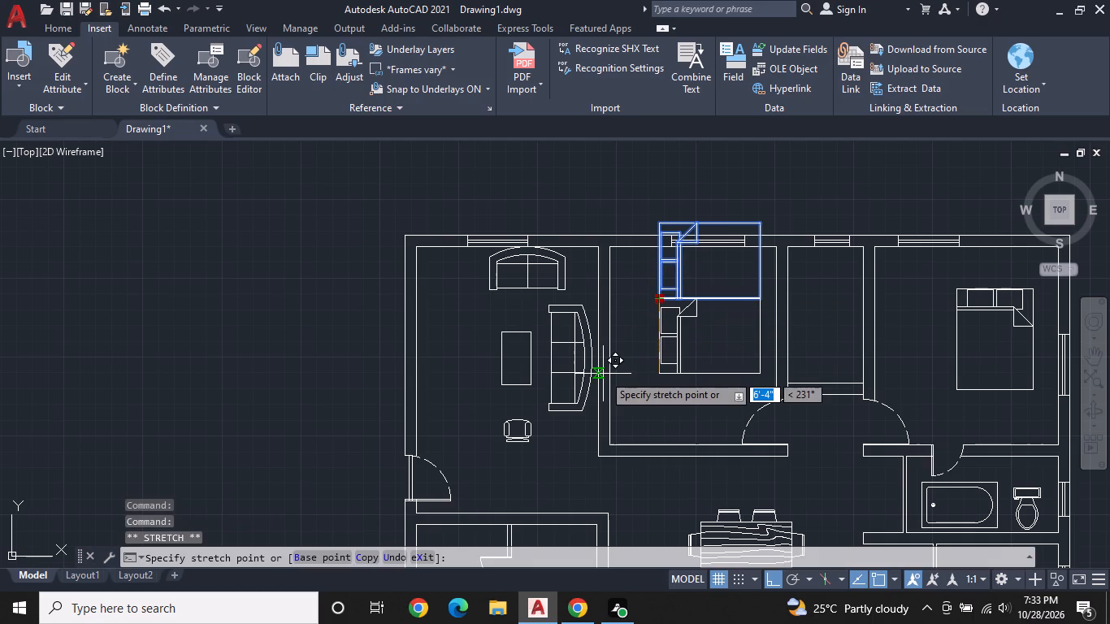
key(F8)
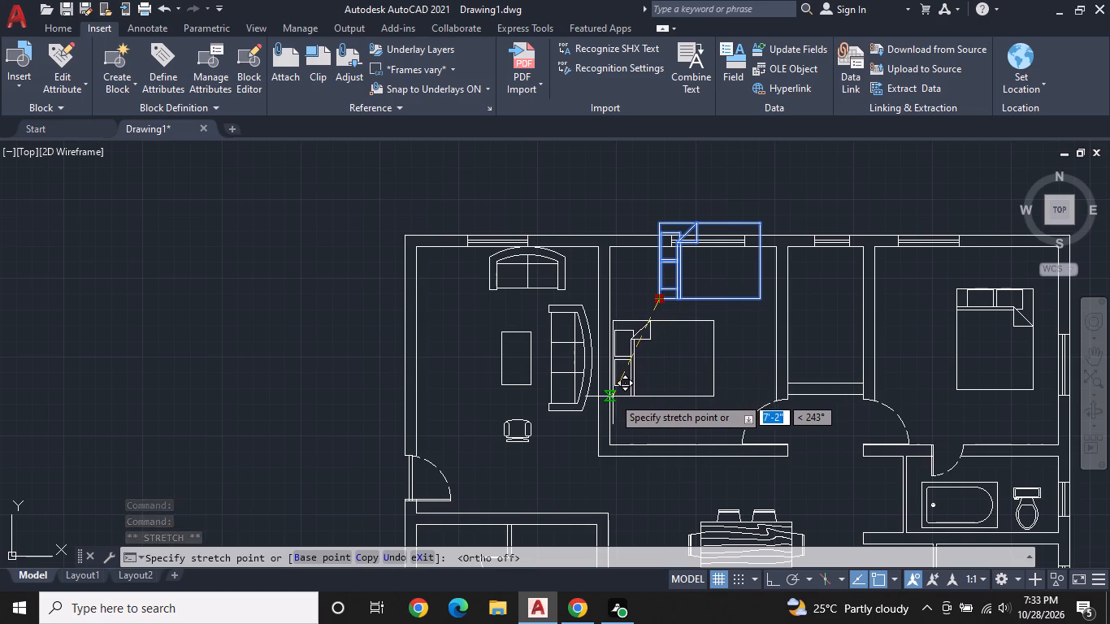
click(613, 396)
key(Escape)
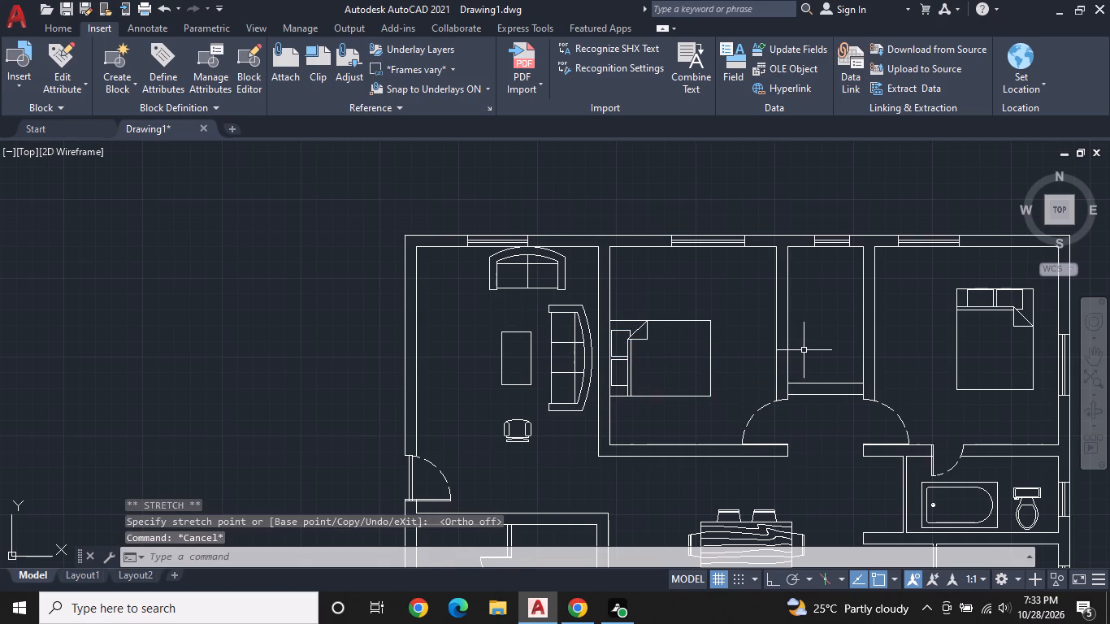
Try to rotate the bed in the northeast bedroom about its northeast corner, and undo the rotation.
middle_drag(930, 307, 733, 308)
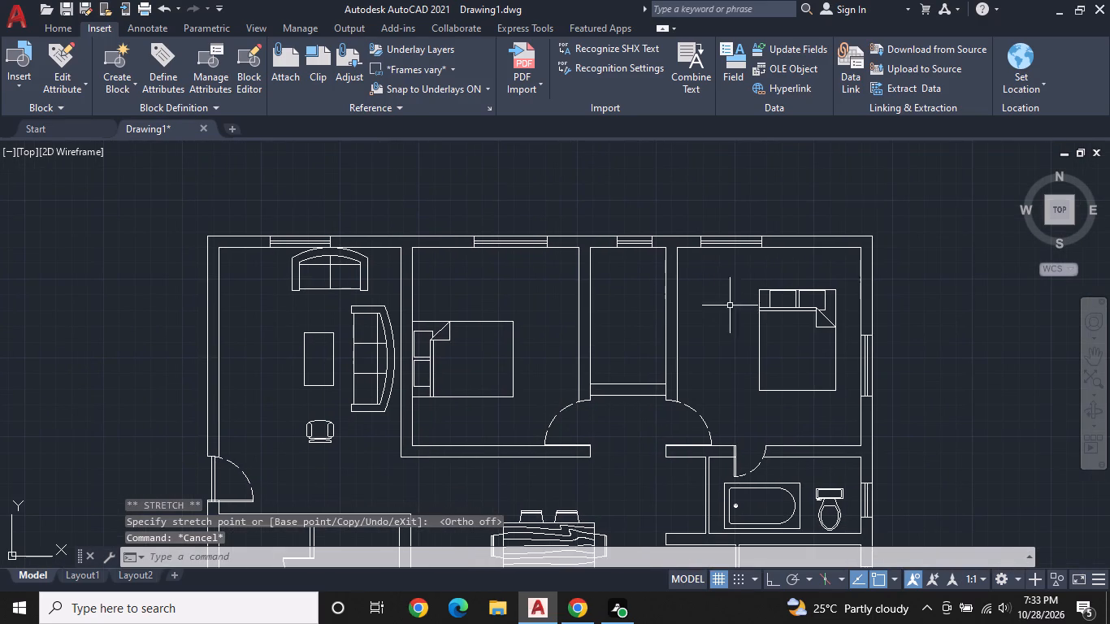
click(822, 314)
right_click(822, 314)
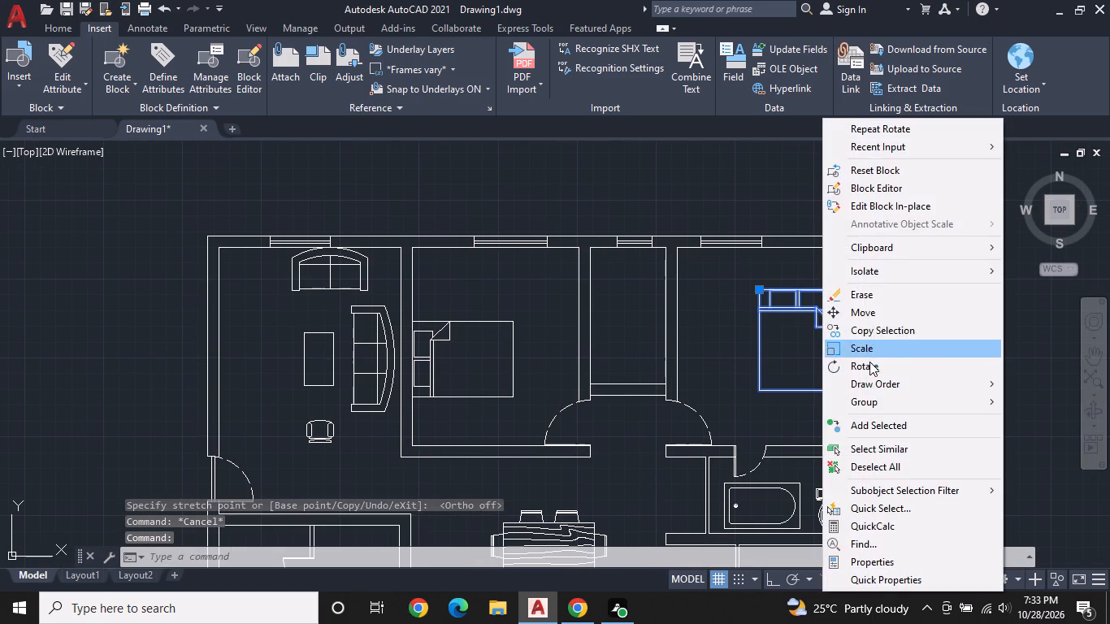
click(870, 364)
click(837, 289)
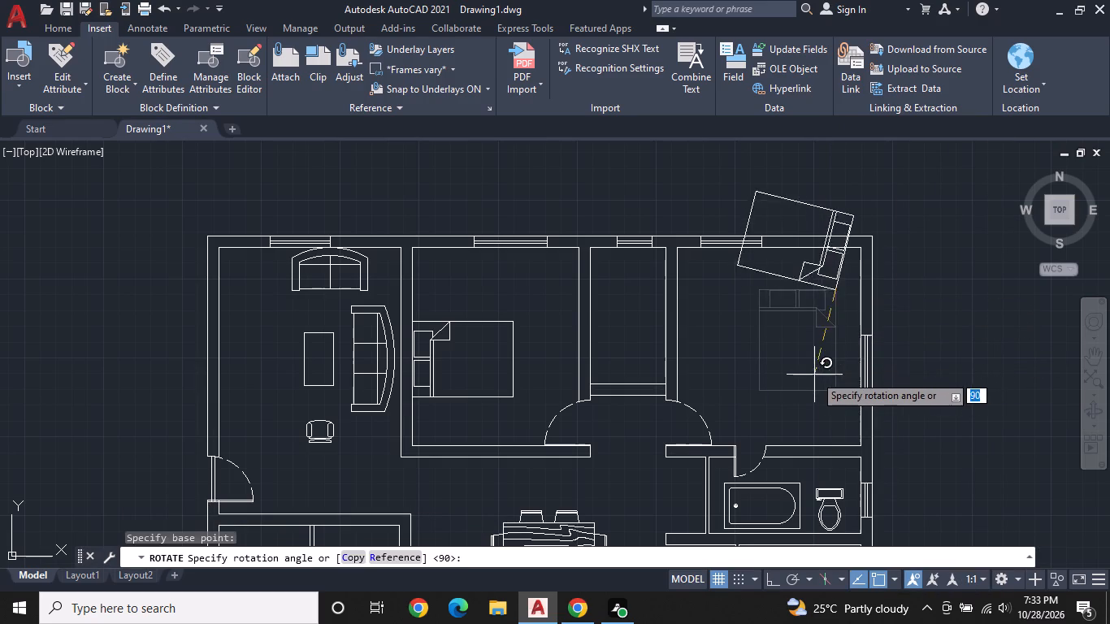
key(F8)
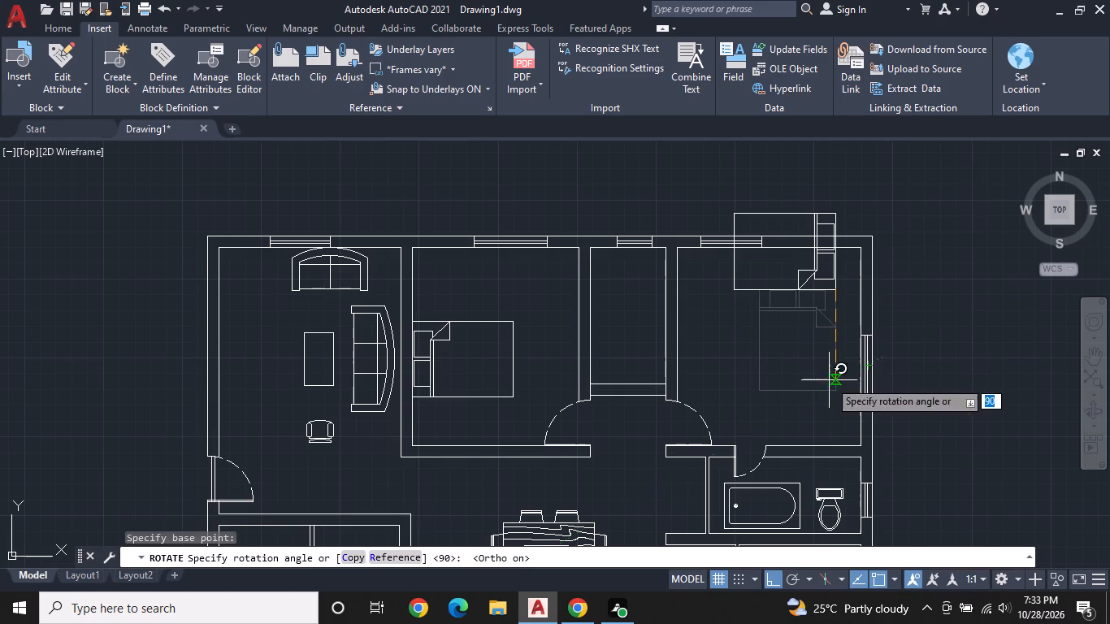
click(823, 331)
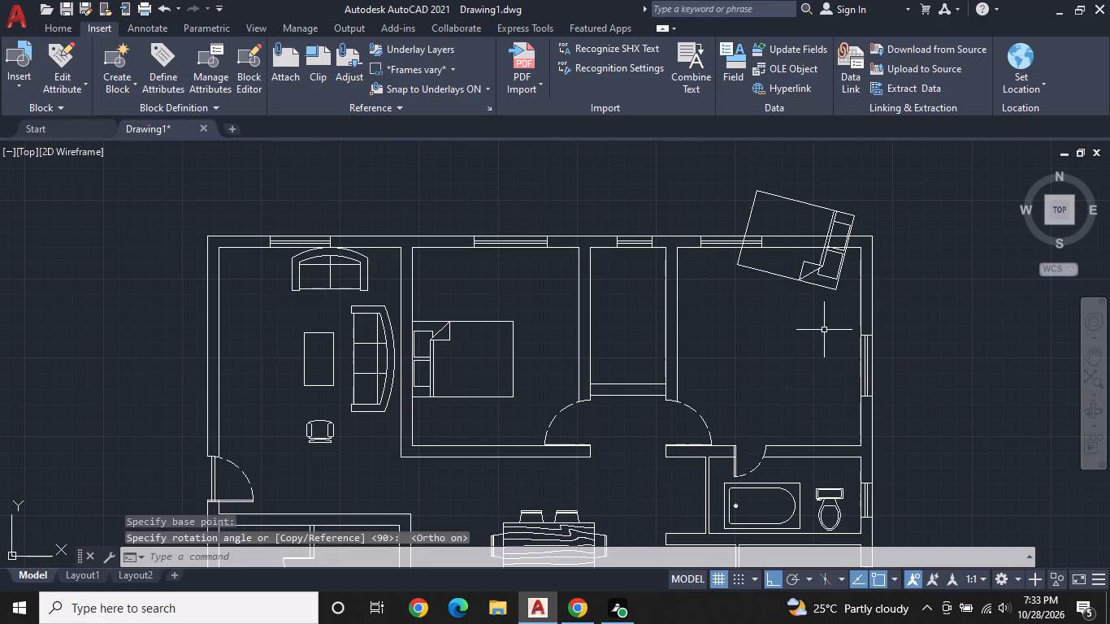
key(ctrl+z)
Rotate the bed in the northeast bedroom 90 degrees clockwise about its northeast corner, so its head faces east.
click(828, 319)
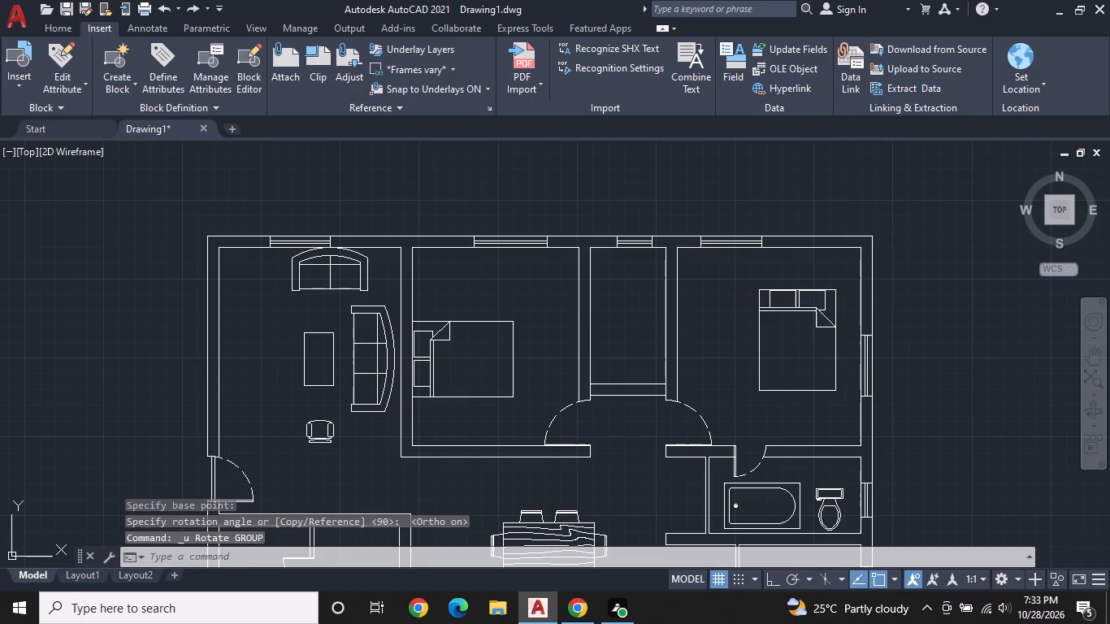
right_click(828, 319)
click(873, 366)
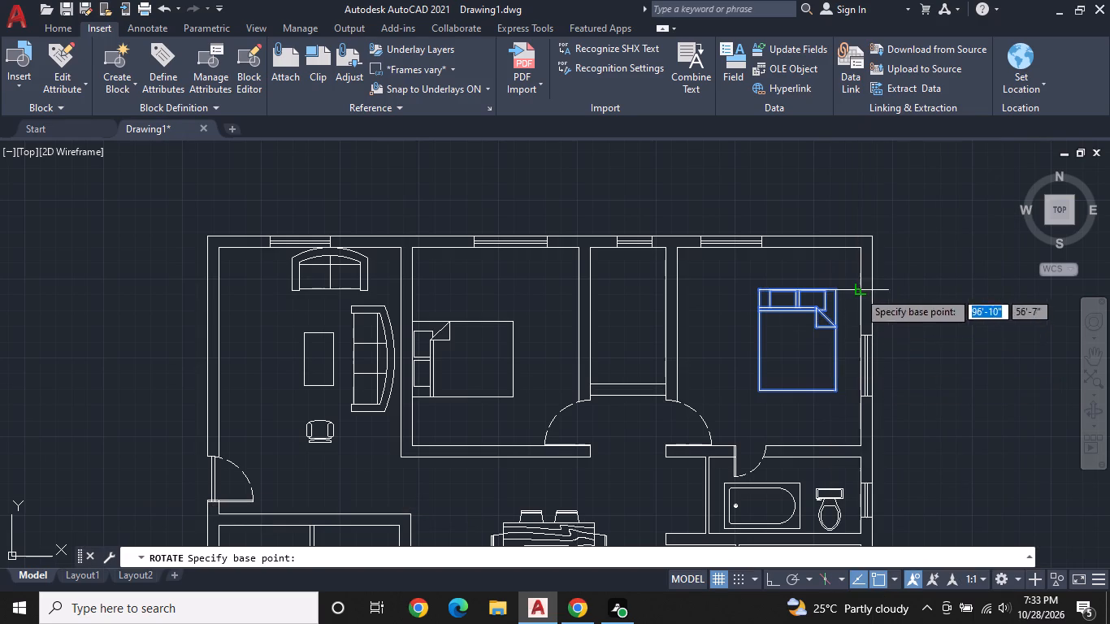
click(831, 290)
click(837, 340)
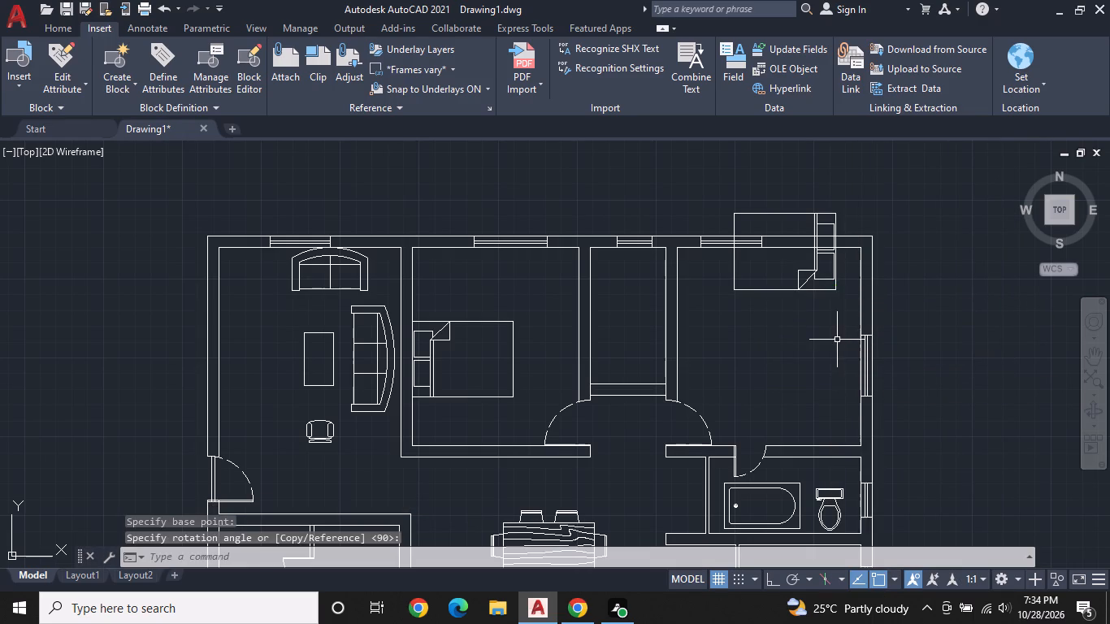
Move the northeast bedroom's bed south so its head rests against the east wall, inside the room.
click(835, 278)
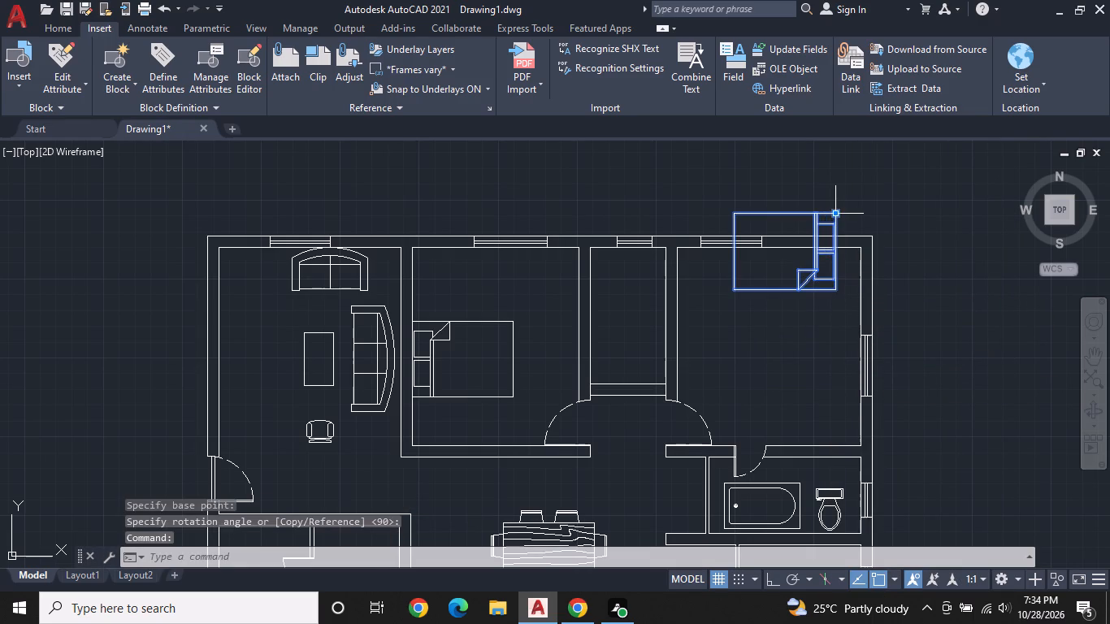
click(833, 211)
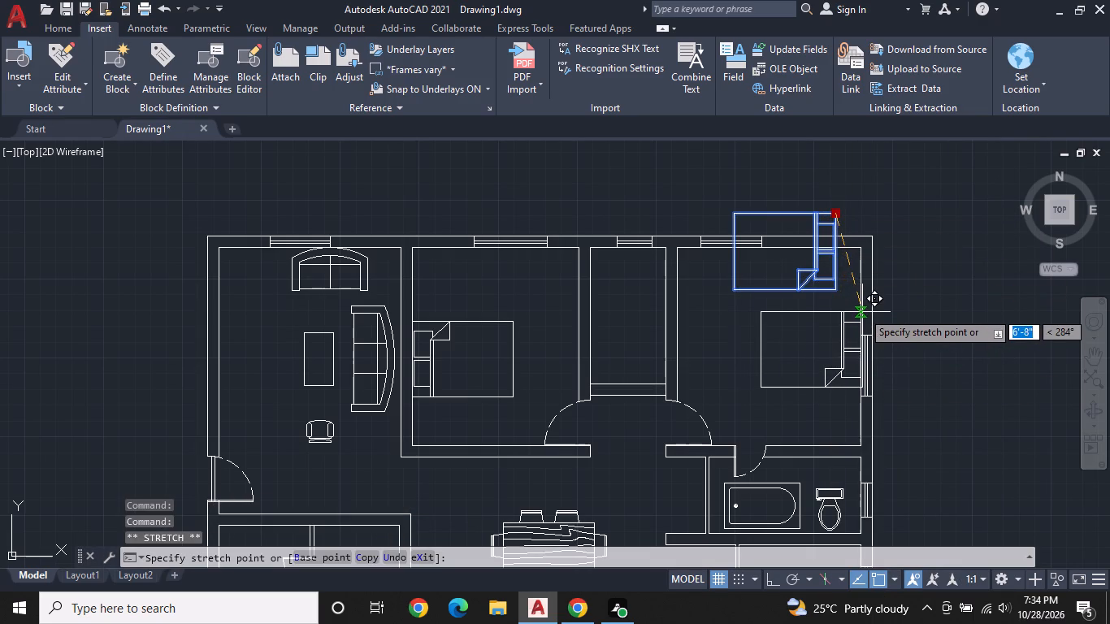
click(862, 307)
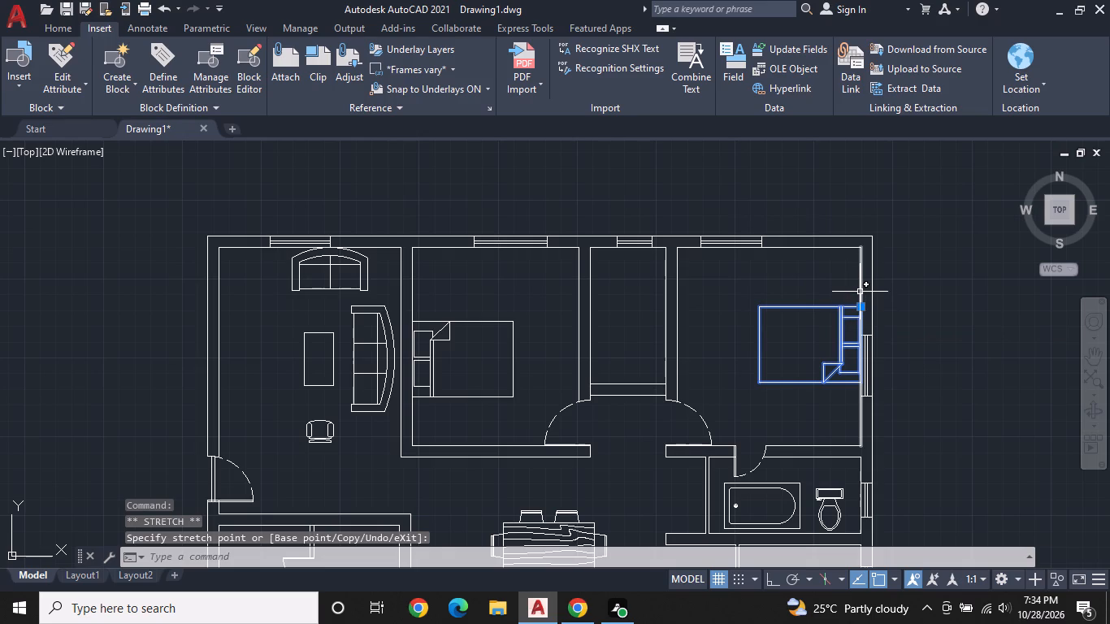
key(Escape)
Copy the toilet from the east bathroom into the narrow room between the two north bedrooms, with its tank near the north wall.
middle_drag(835, 307, 853, 289)
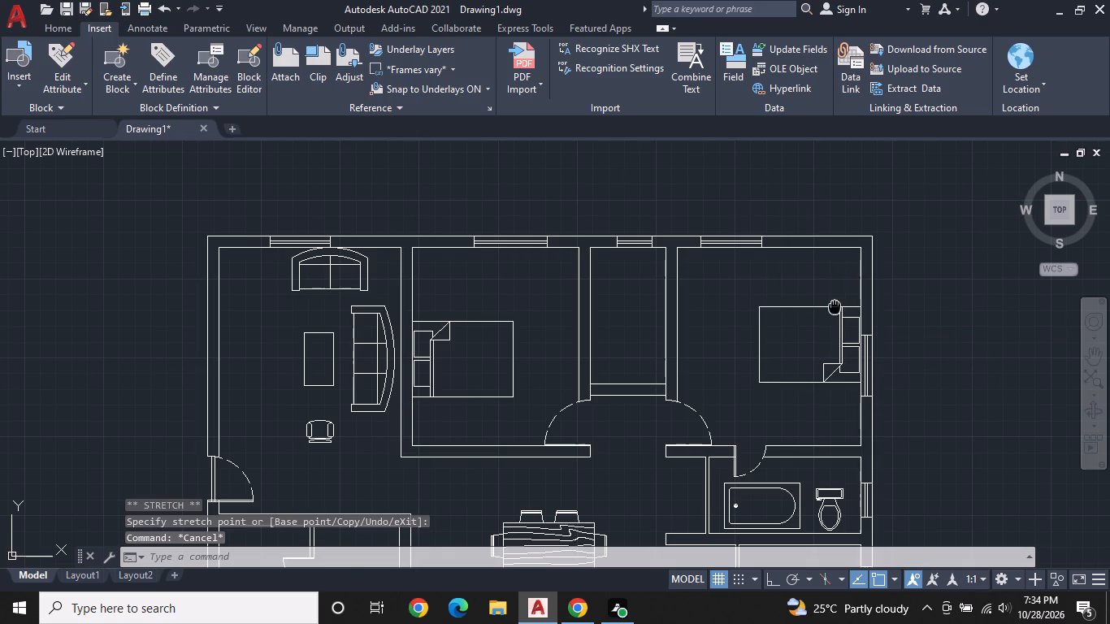
middle_drag(853, 289, 891, 270)
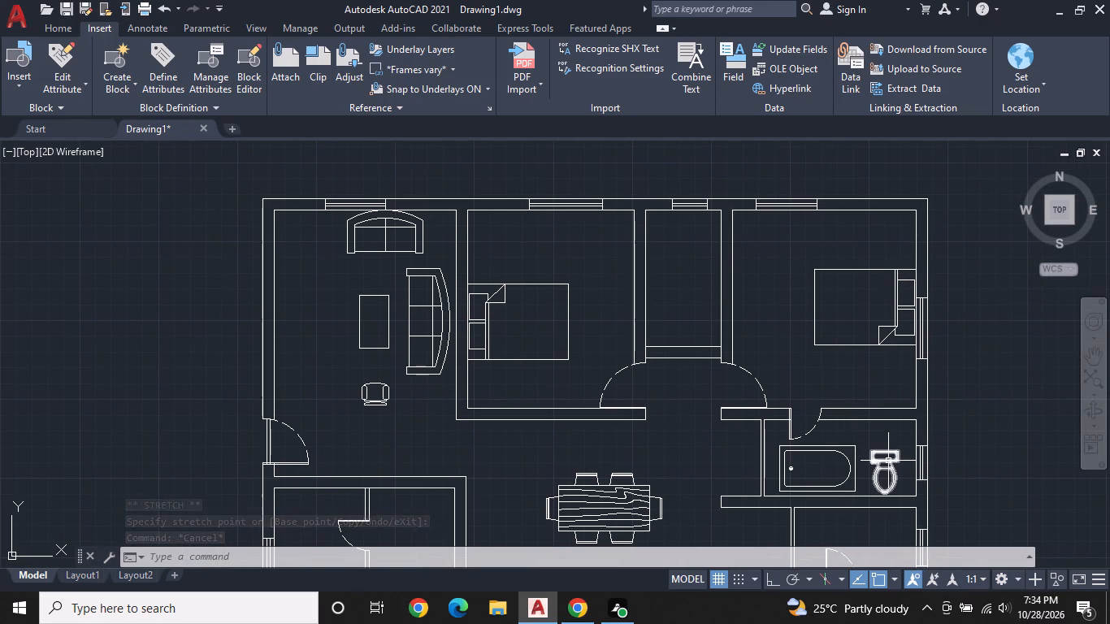
click(888, 461)
right_click(888, 461)
click(900, 326)
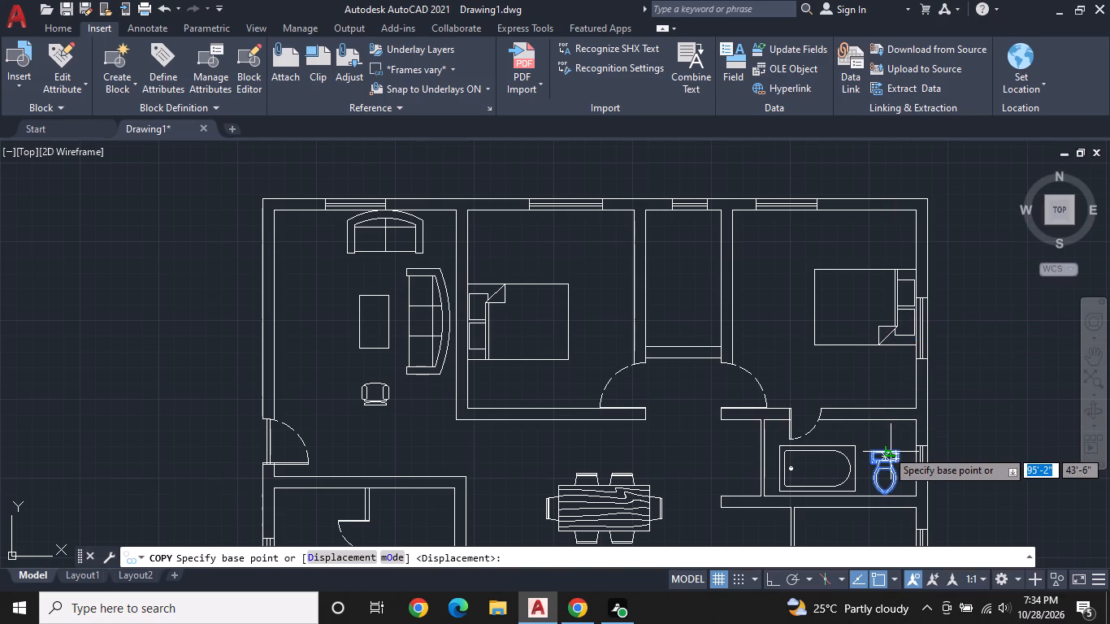
scroll(883, 450, up, 1)
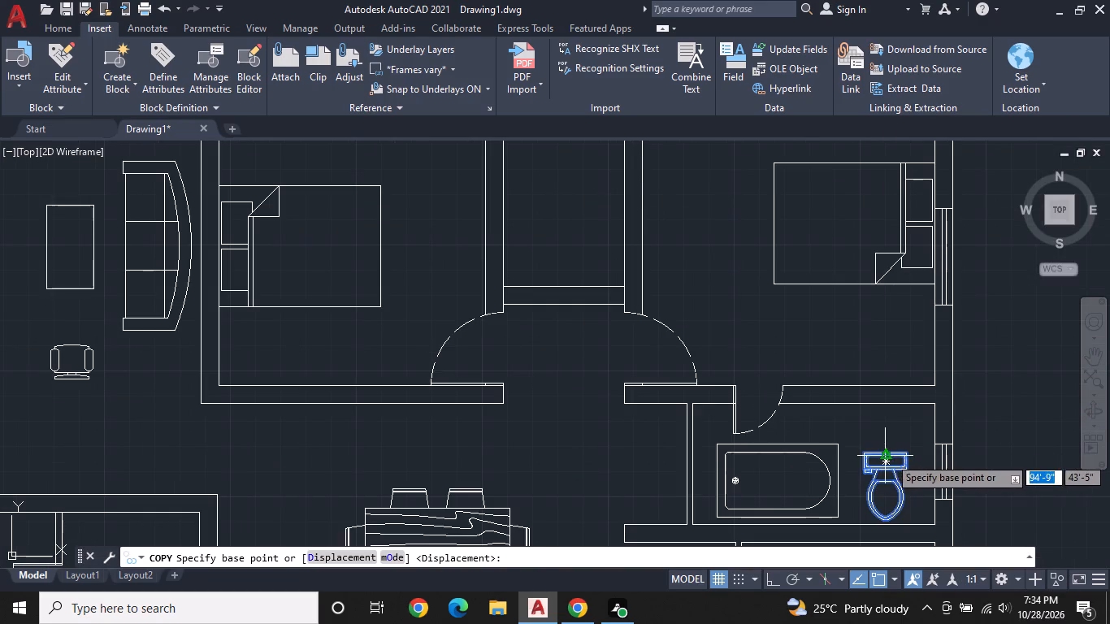
click(889, 457)
middle_drag(691, 284, 745, 379)
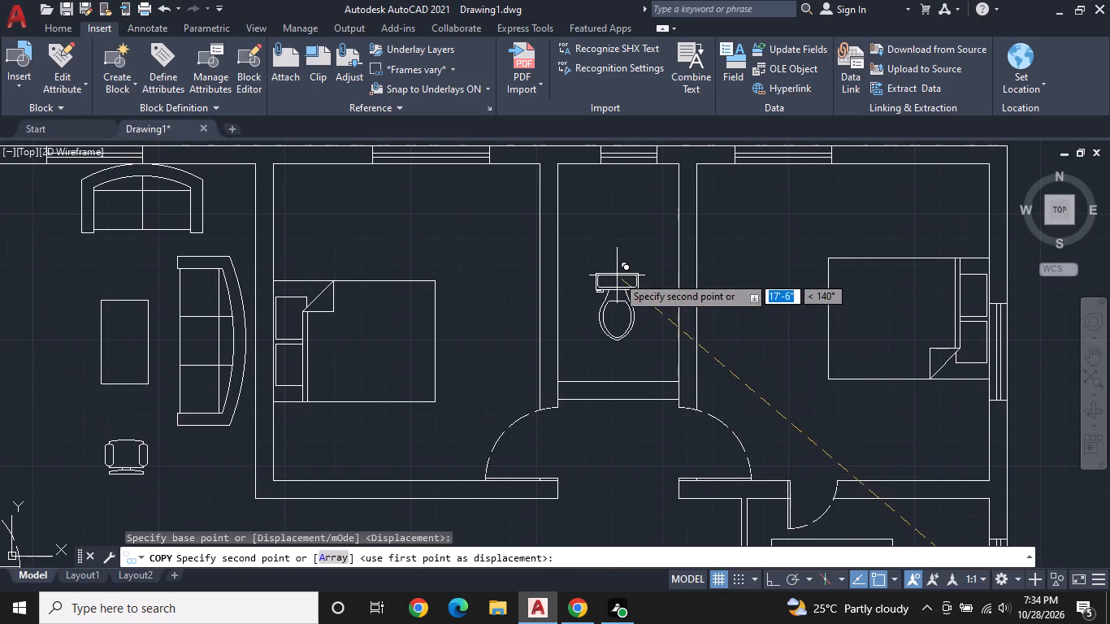
middle_drag(605, 196, 613, 217)
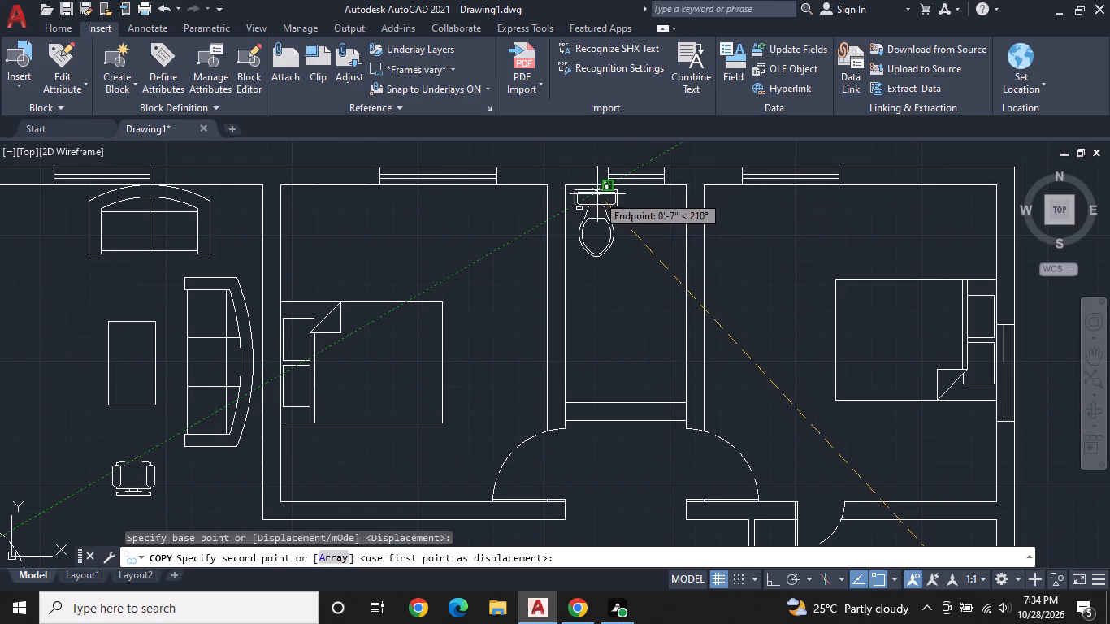
click(596, 193)
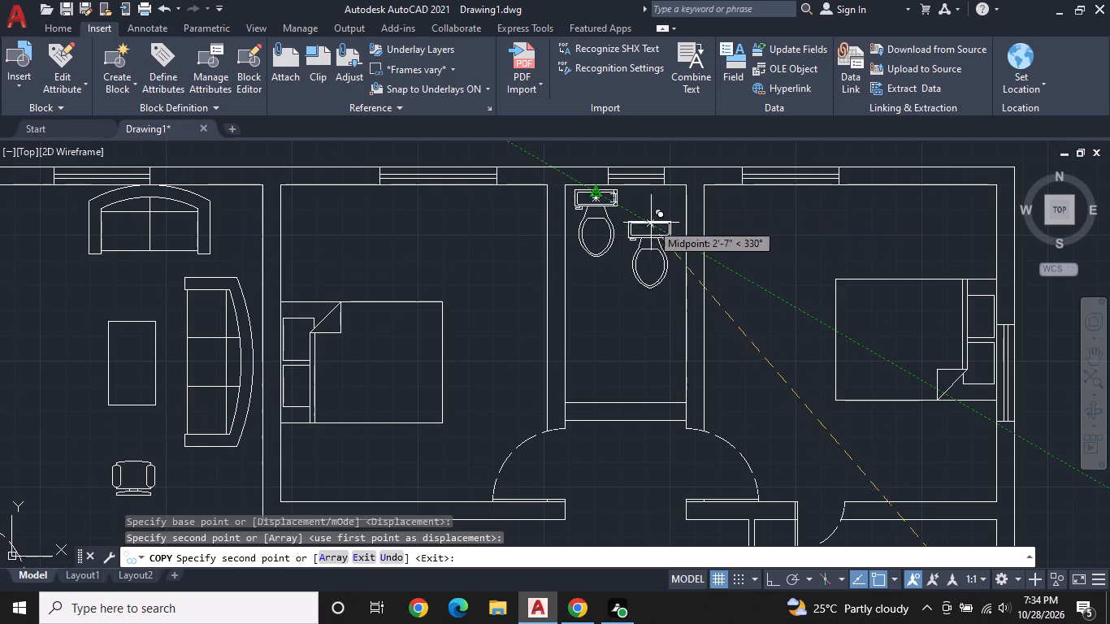
Place another copy of the toilet in the small bathroom along the west wall, north of the southwest bedroom.
middle_drag(640, 243, 809, 166)
scroll(809, 170, down, 2)
middle_drag(616, 306, 685, 231)
scroll(617, 326, up, 1)
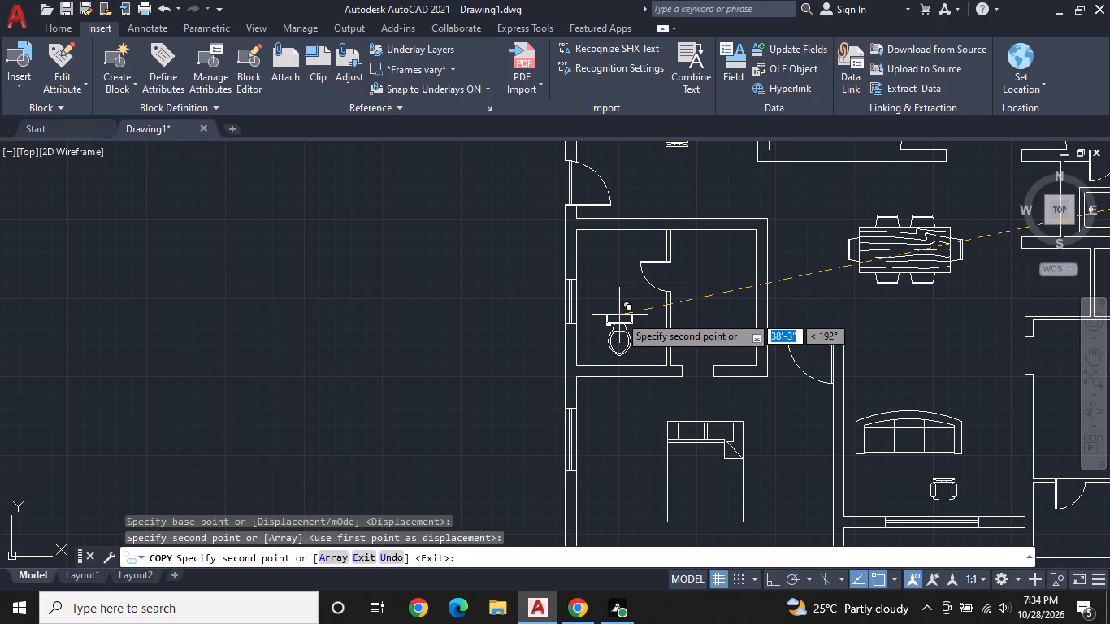
click(631, 306)
middle_drag(747, 264, 687, 271)
scroll(670, 270, down, 1)
middle_drag(852, 300, 700, 268)
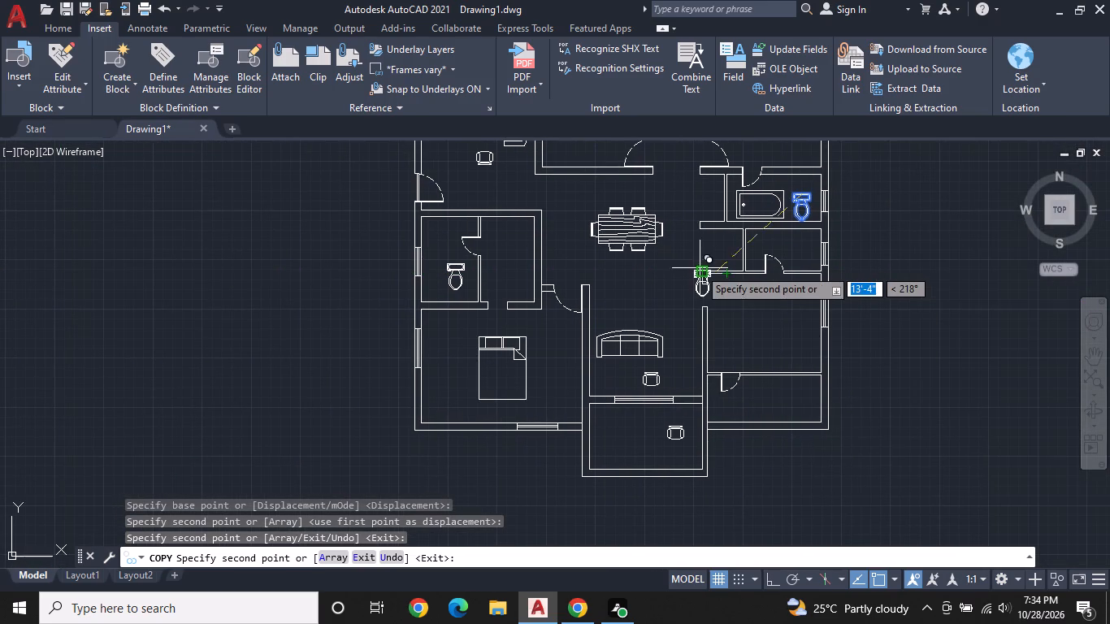
middle_drag(699, 268, 716, 245)
middle_drag(817, 196, 817, 252)
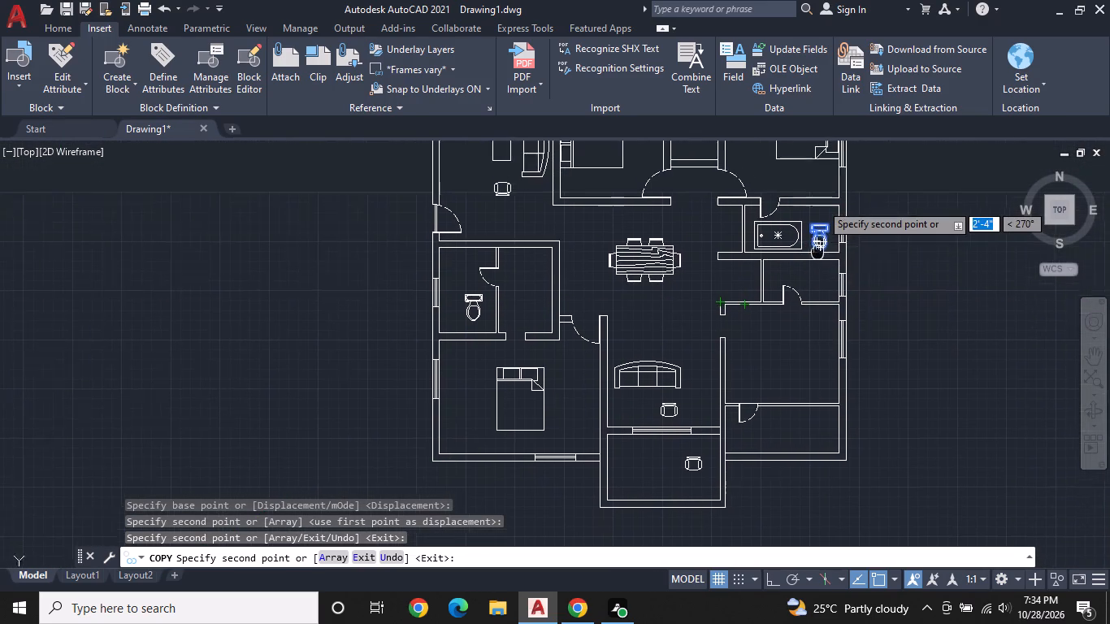
middle_drag(817, 252, 661, 303)
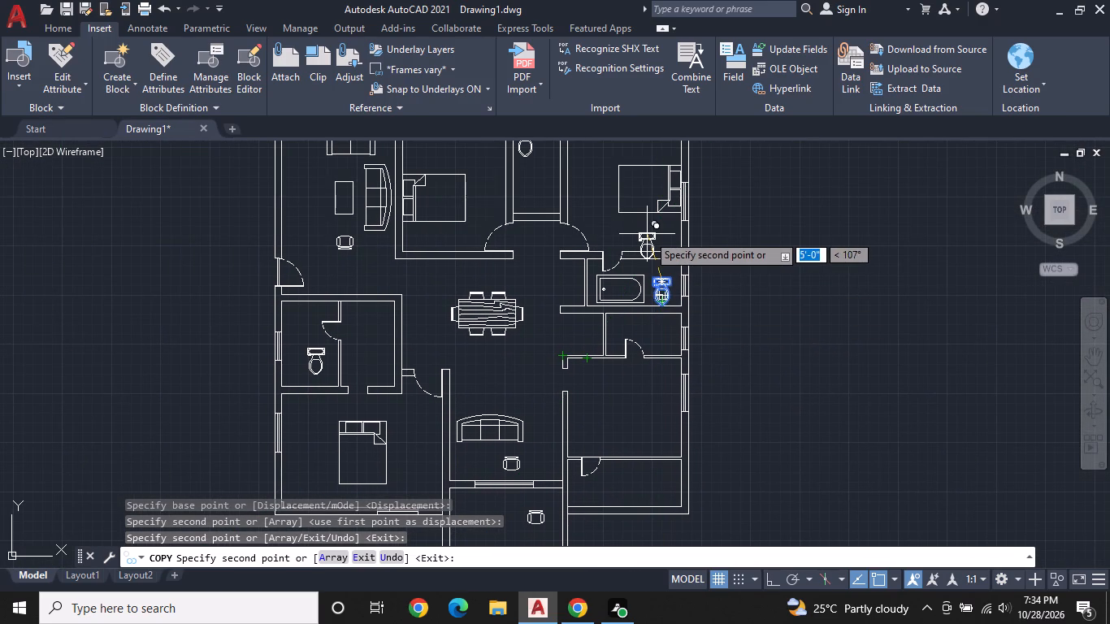
key(Escape)
Copy the bathtub from the east bathroom into the narrow north bathroom, just south of its toilet.
middle_drag(659, 242, 674, 221)
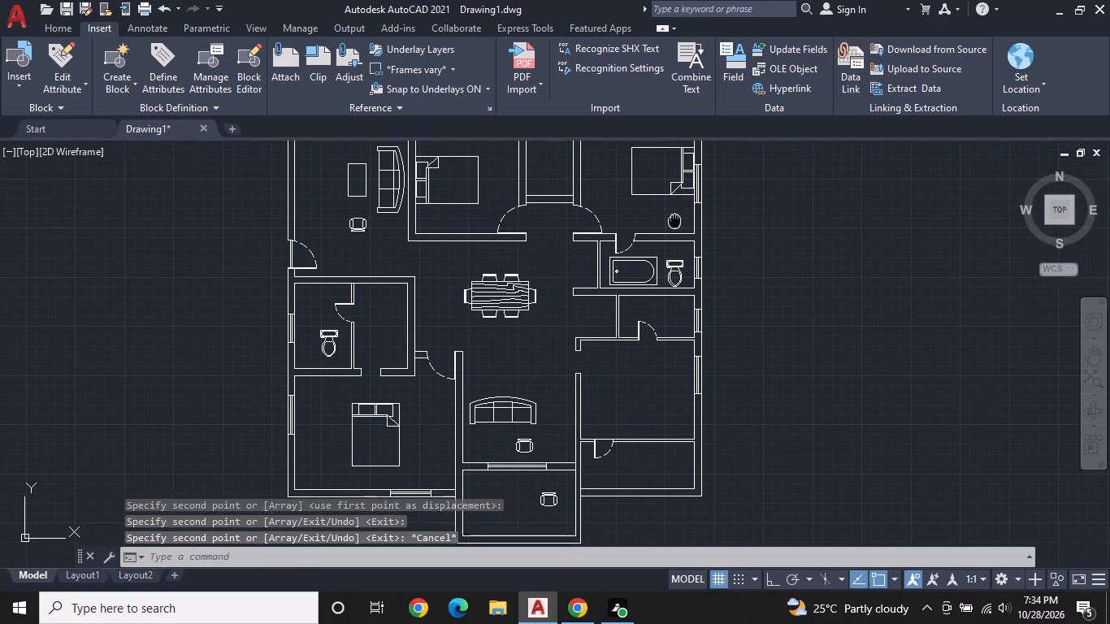
middle_drag(674, 221, 707, 209)
middle_drag(663, 226, 673, 300)
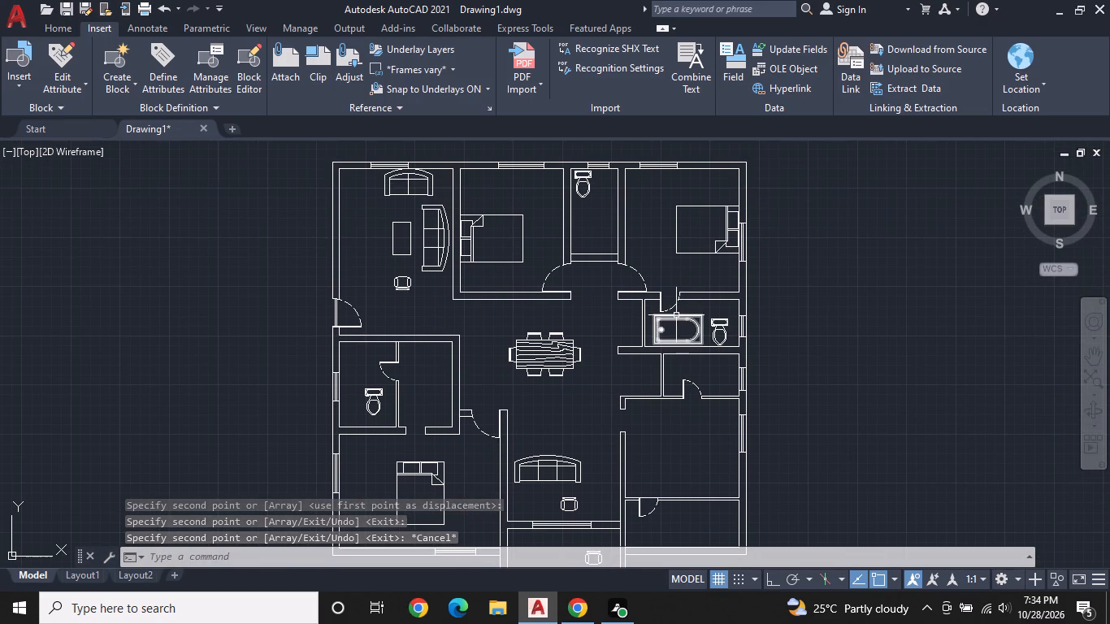
click(677, 317)
right_click(677, 317)
click(713, 333)
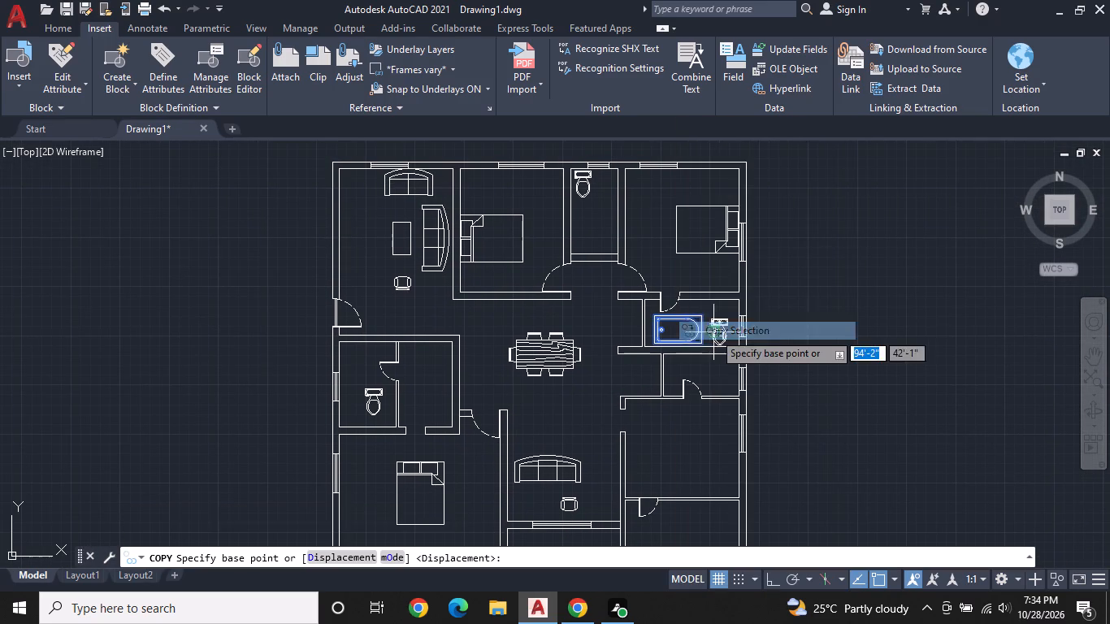
click(653, 318)
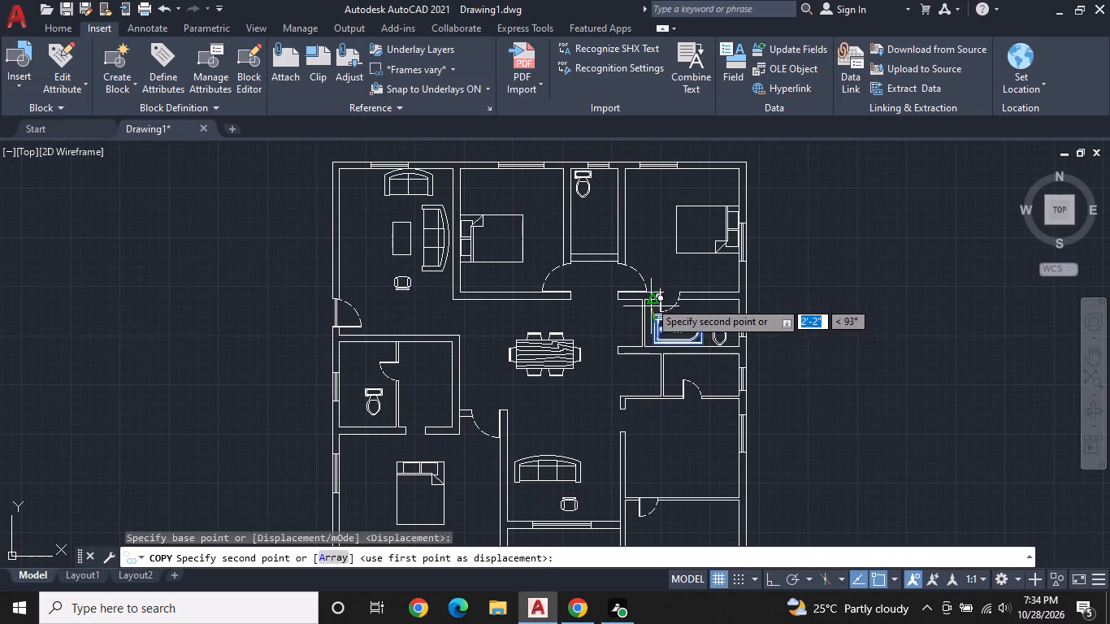
middle_drag(608, 246, 660, 299)
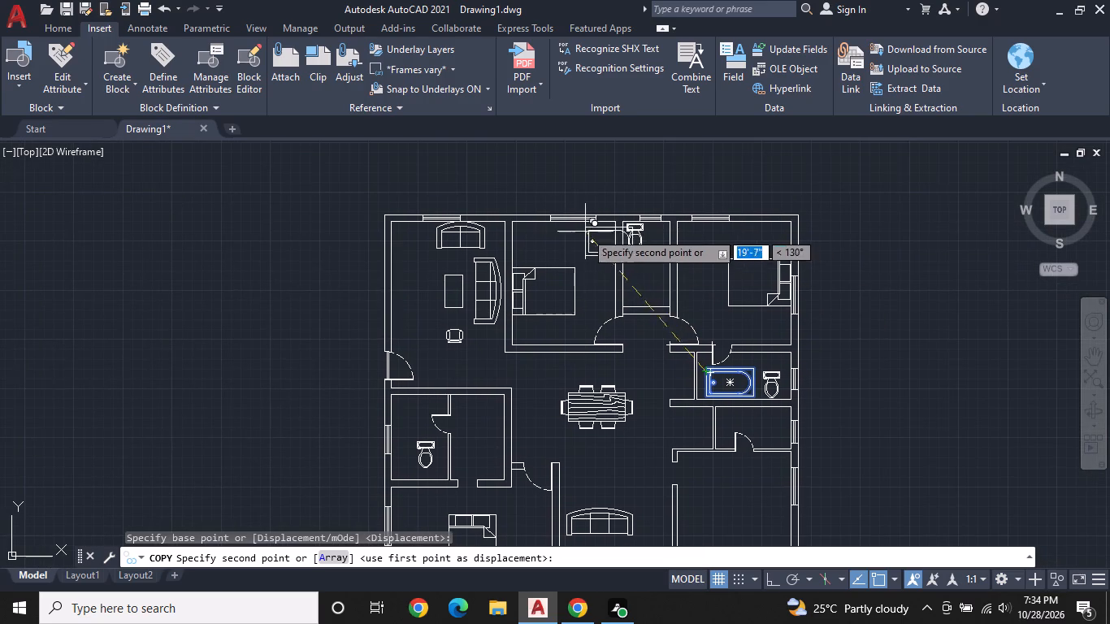
scroll(653, 284, up, 1)
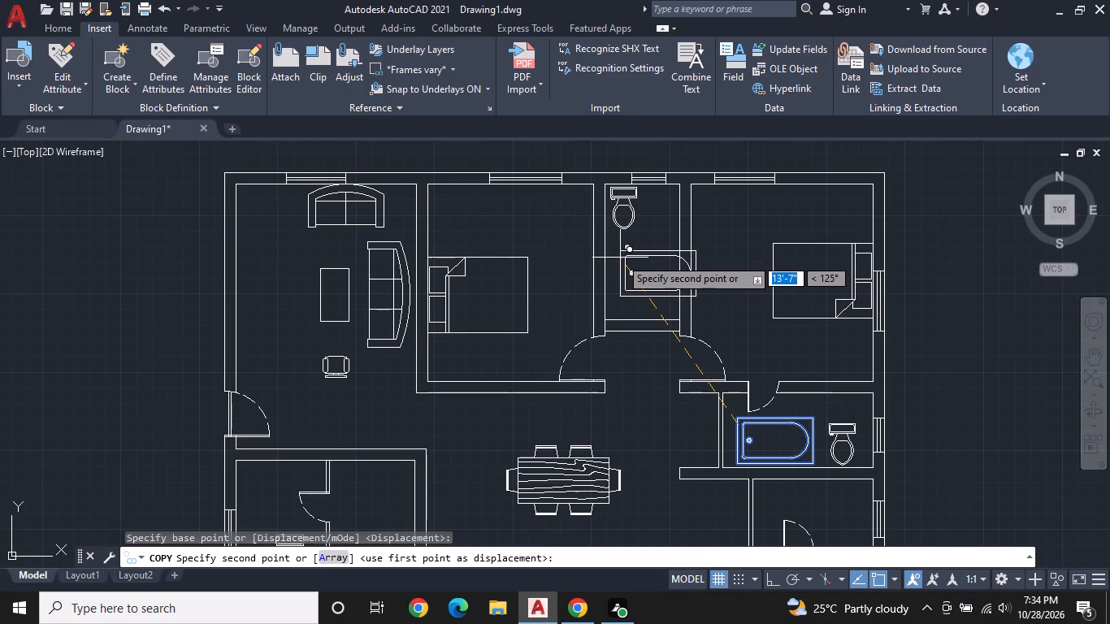
click(620, 258)
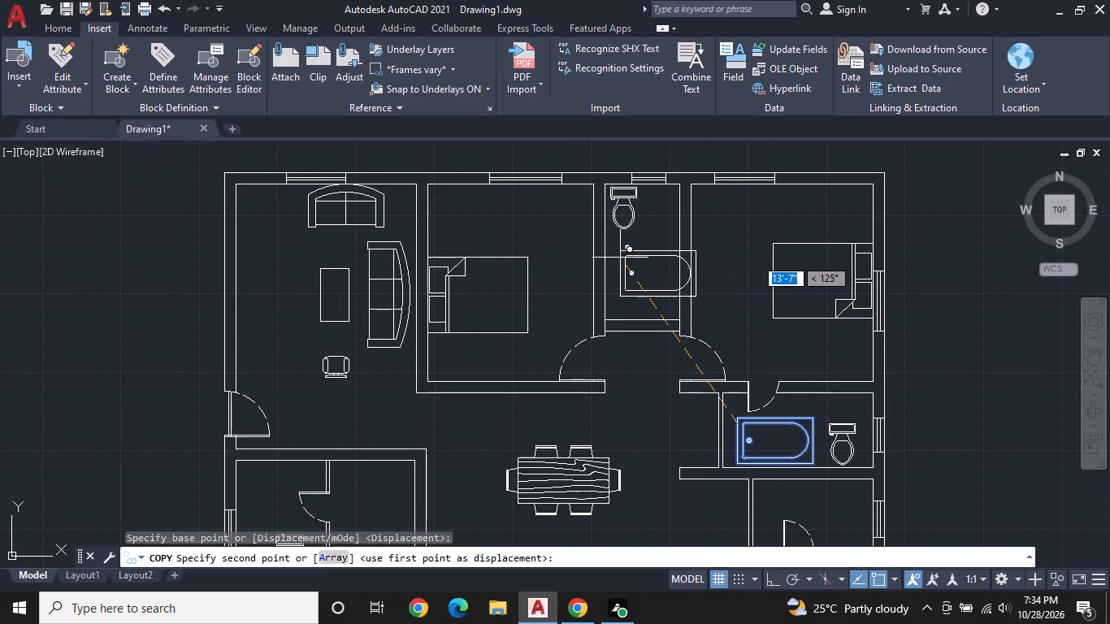
right_click(713, 256)
click(761, 291)
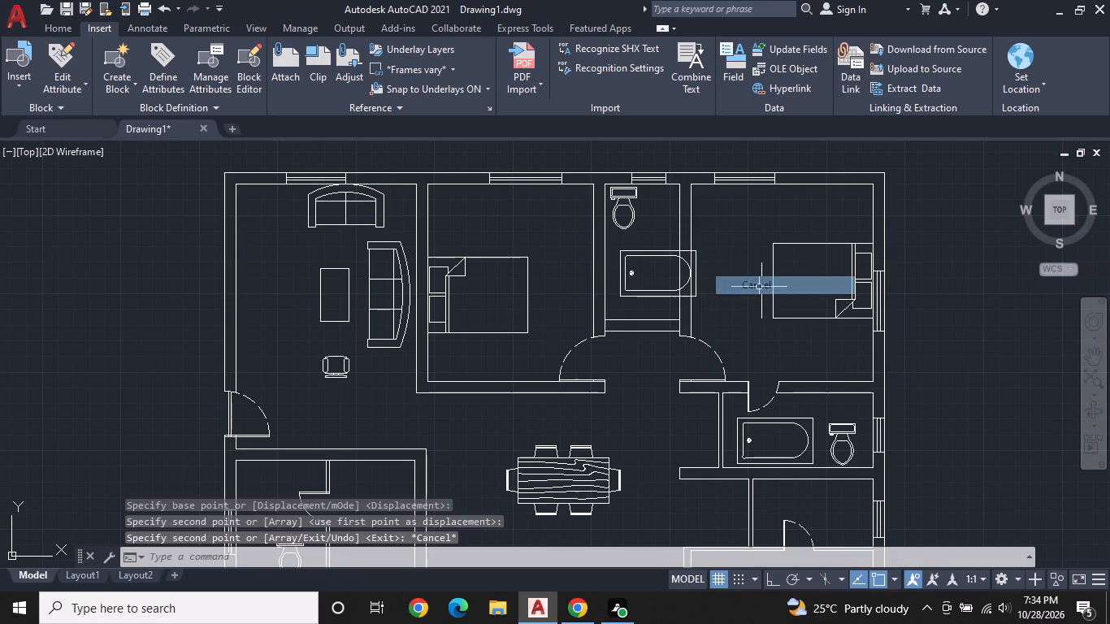
Scale down the narrow north bathroom's bathtub about its southwest corner to roughly four-fifths size, nearly fitting between the side walls.
click(686, 264)
right_click(677, 269)
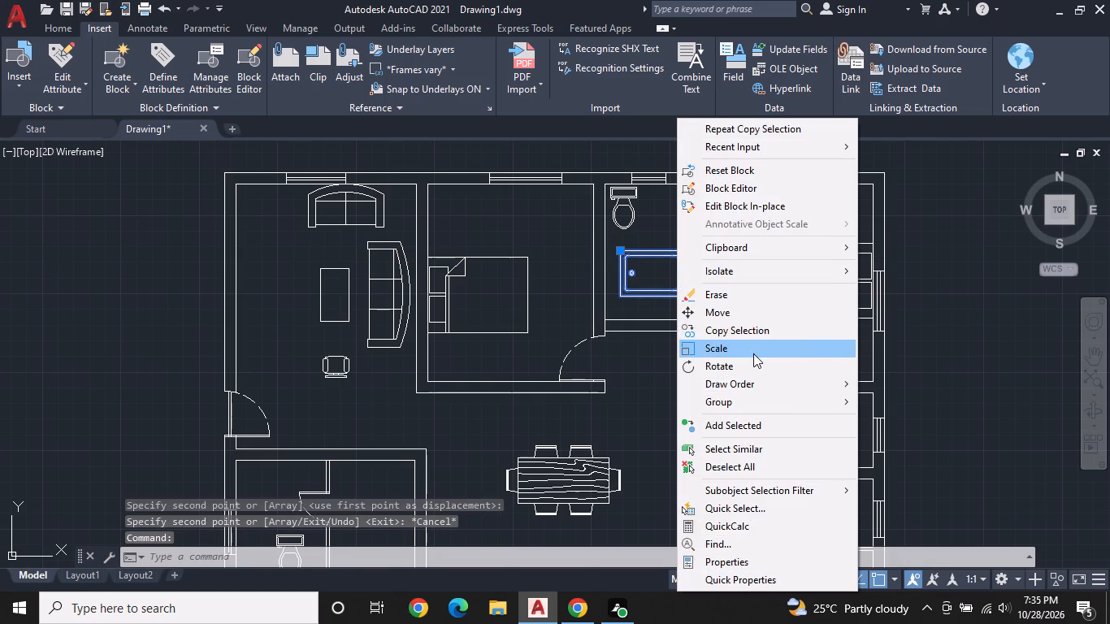
click(755, 342)
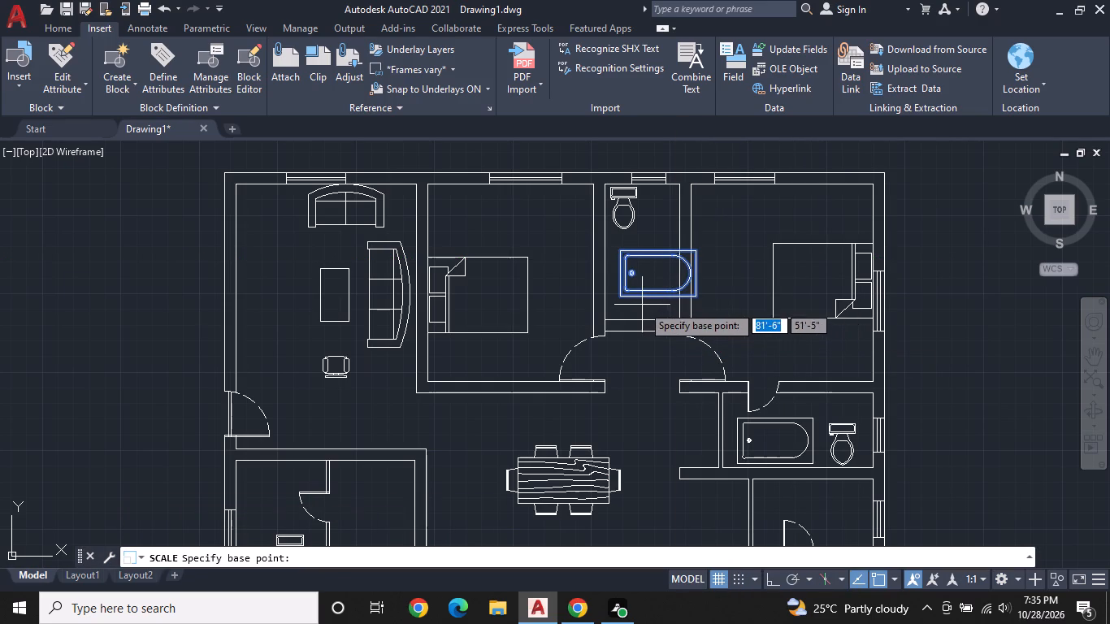
click(622, 297)
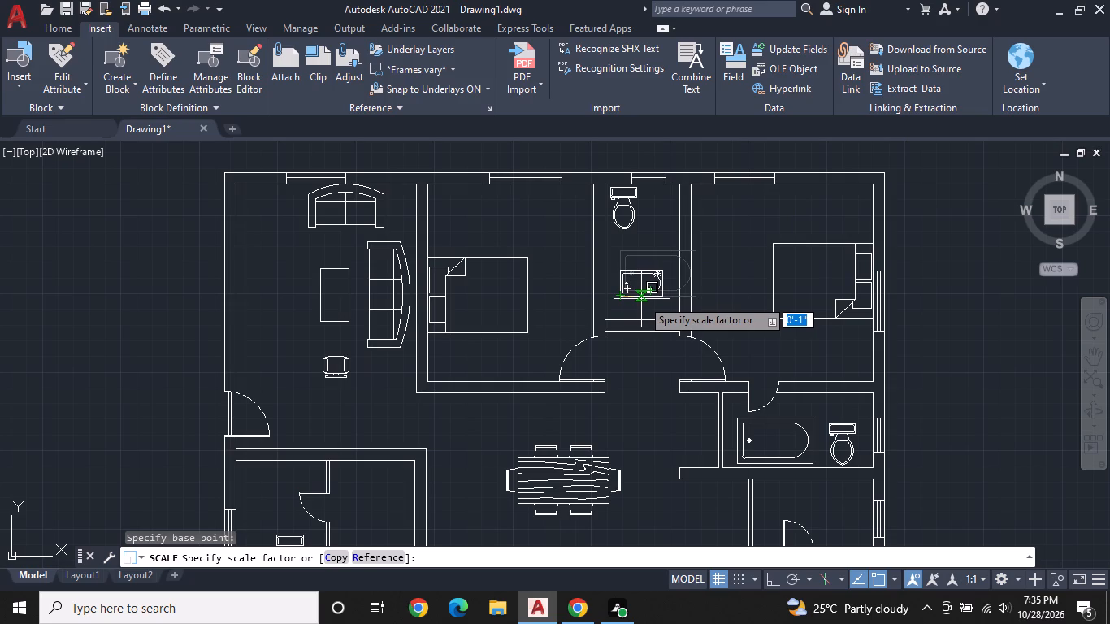
click(644, 298)
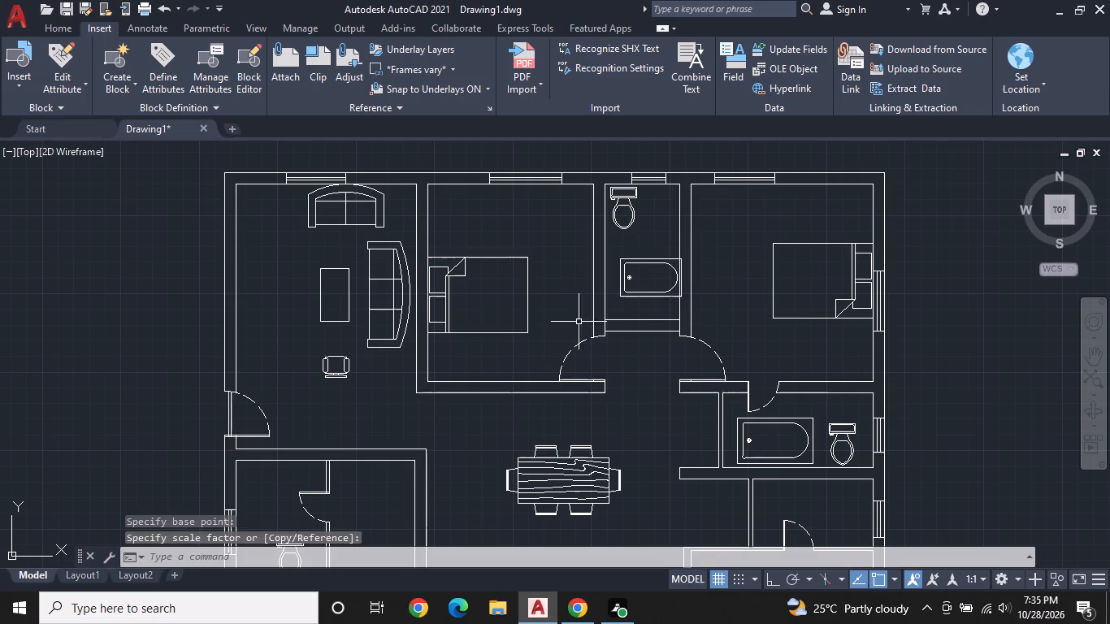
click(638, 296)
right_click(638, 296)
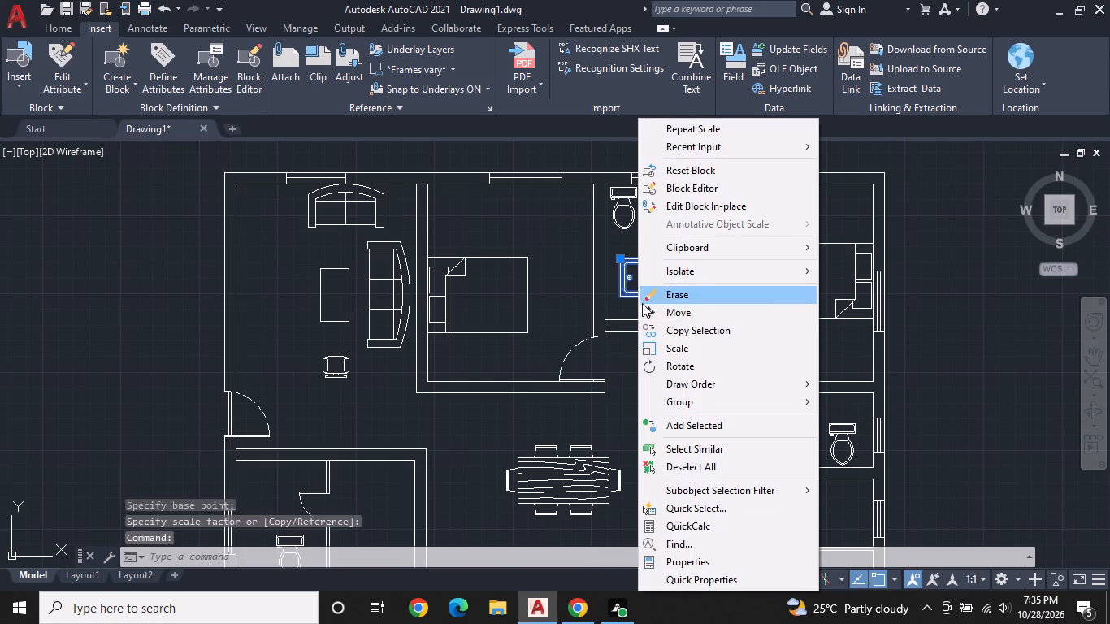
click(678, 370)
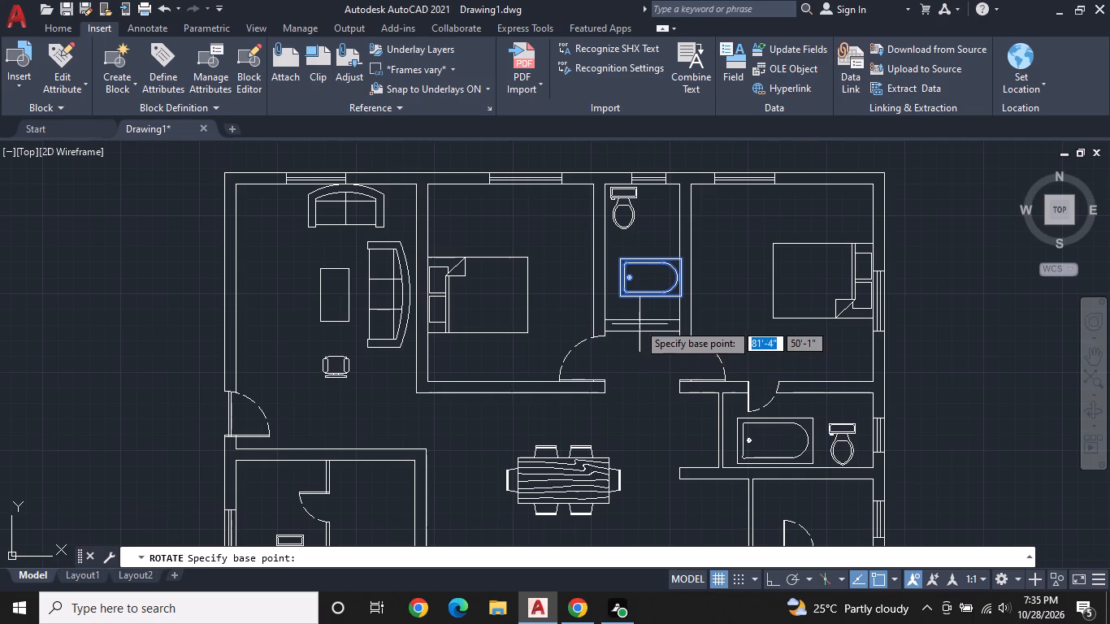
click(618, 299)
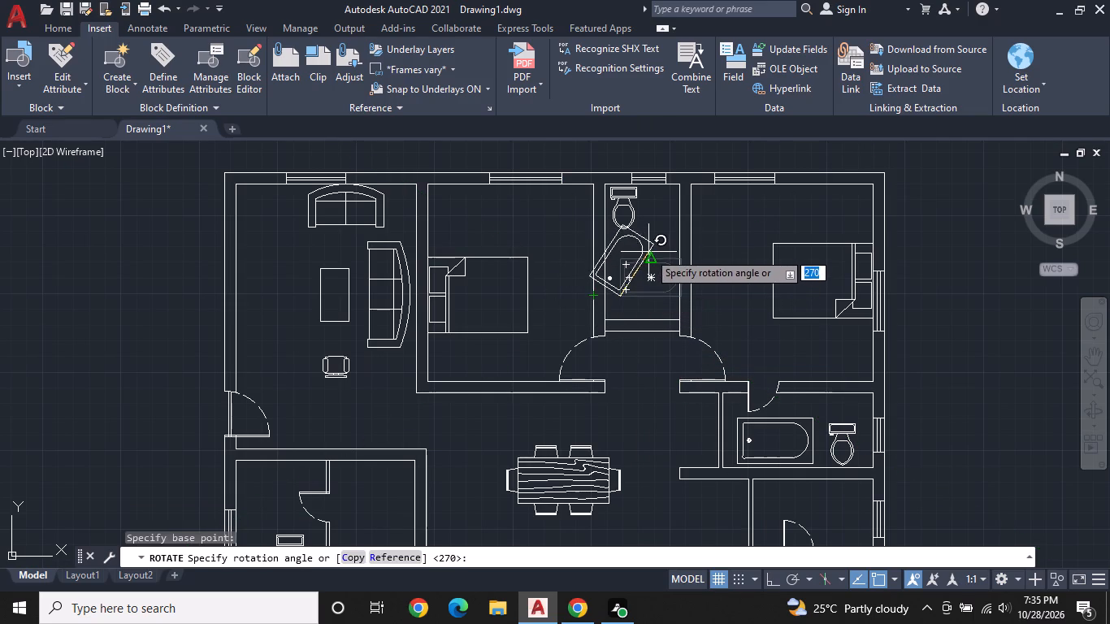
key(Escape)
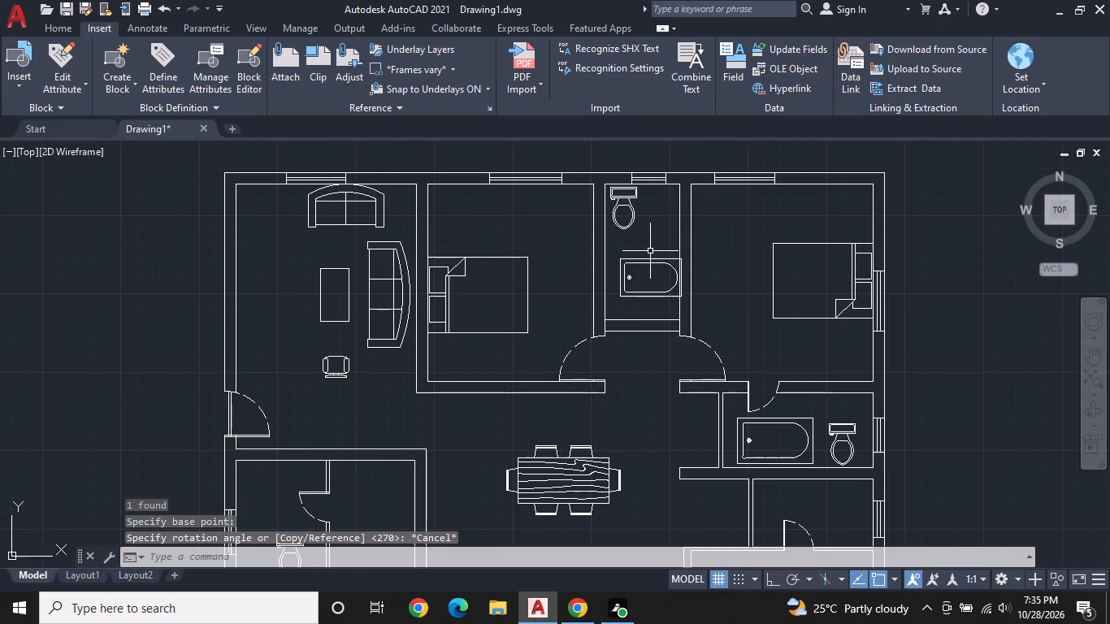
Rotate the north bathroom's bathtub a quarter turn clockwise about its northwest corner, with Ortho on, so its drain end faces north.
click(653, 258)
right_click(653, 258)
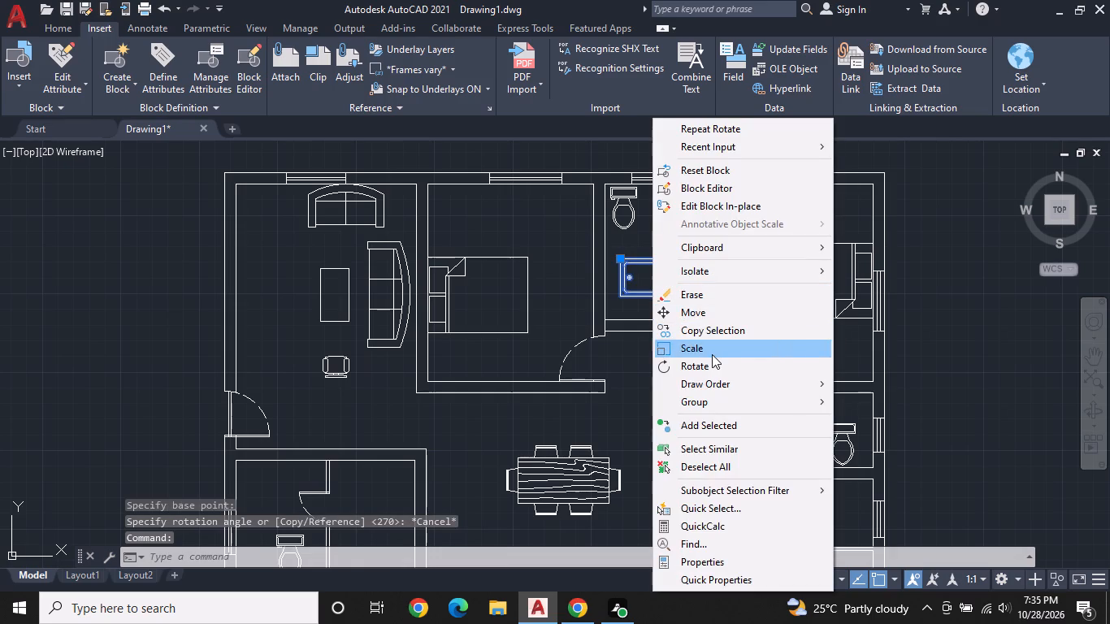
click(714, 360)
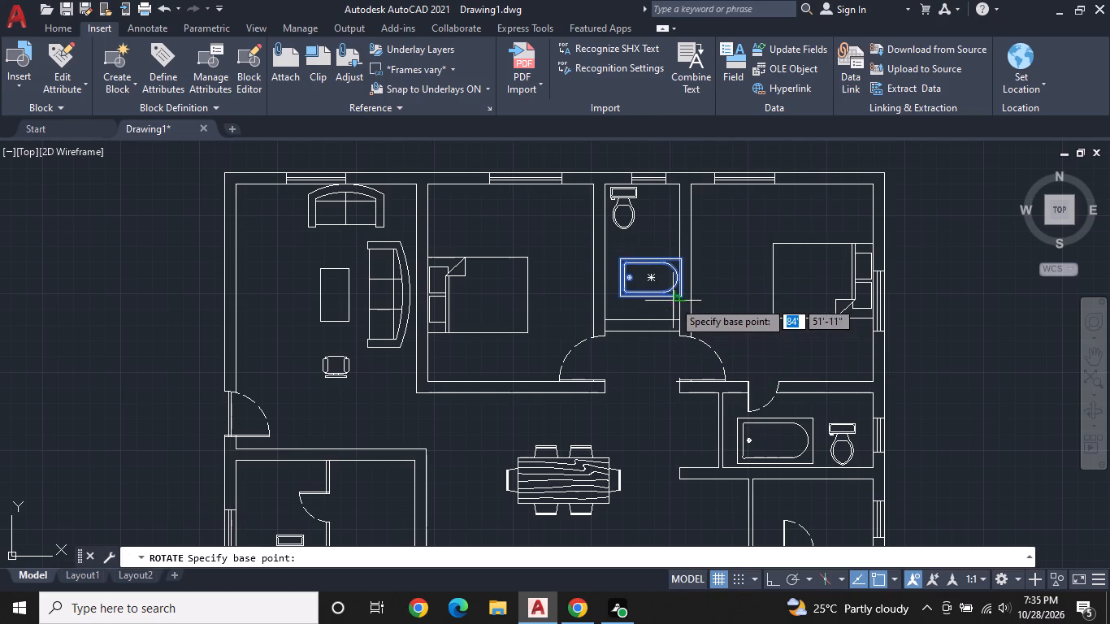
click(617, 258)
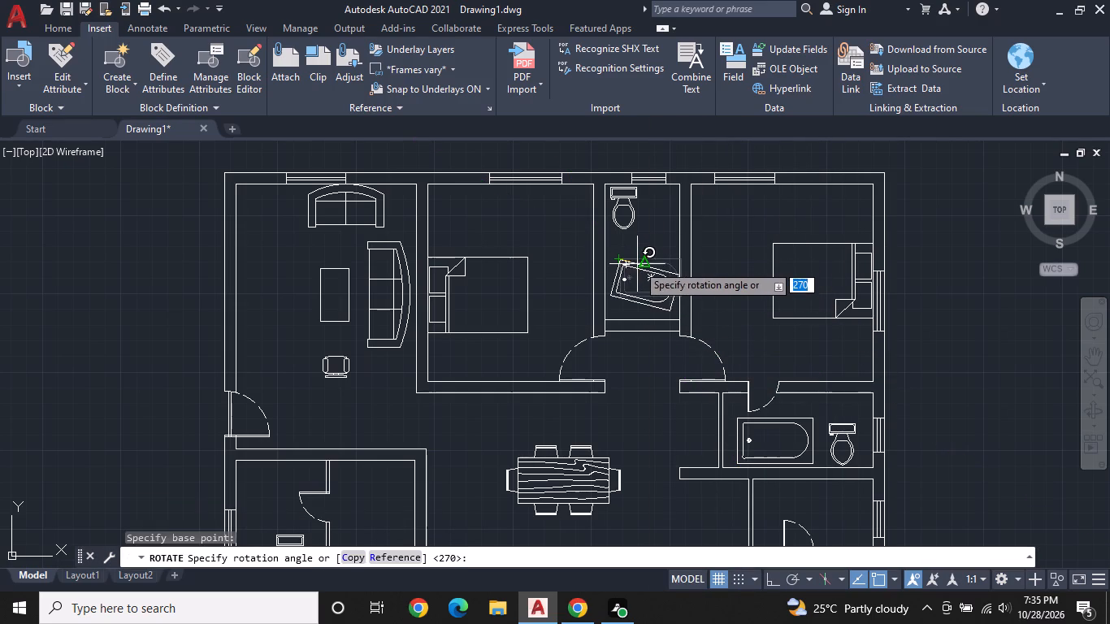
key(F8)
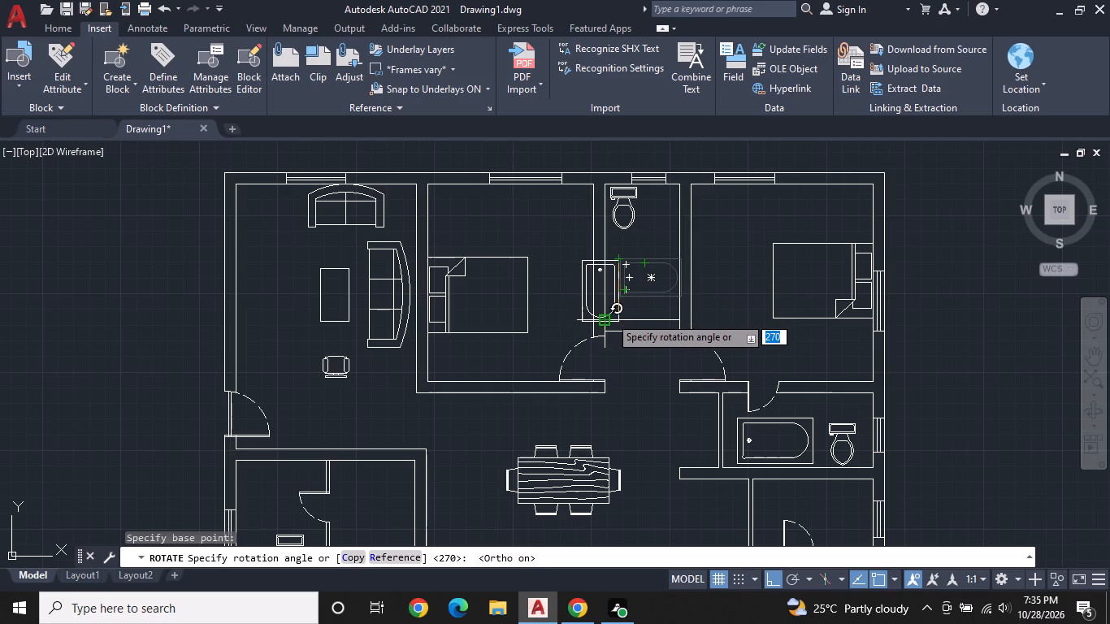
click(618, 323)
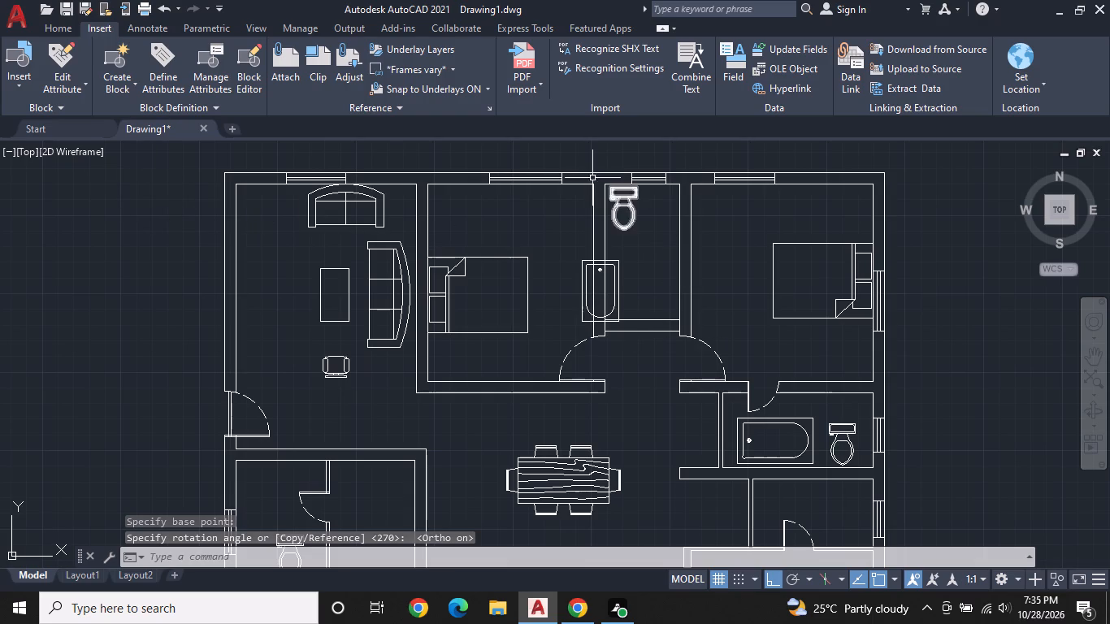
Move the rotated bathtub by its northeast corner against the inner face of the north bathroom's east wall.
click(620, 286)
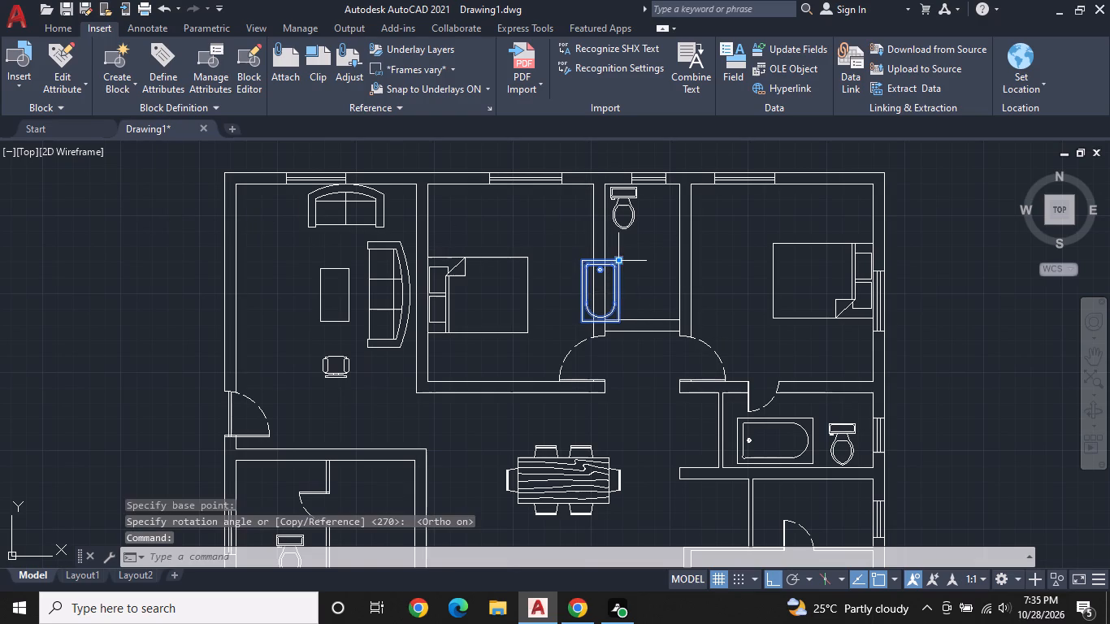
click(622, 263)
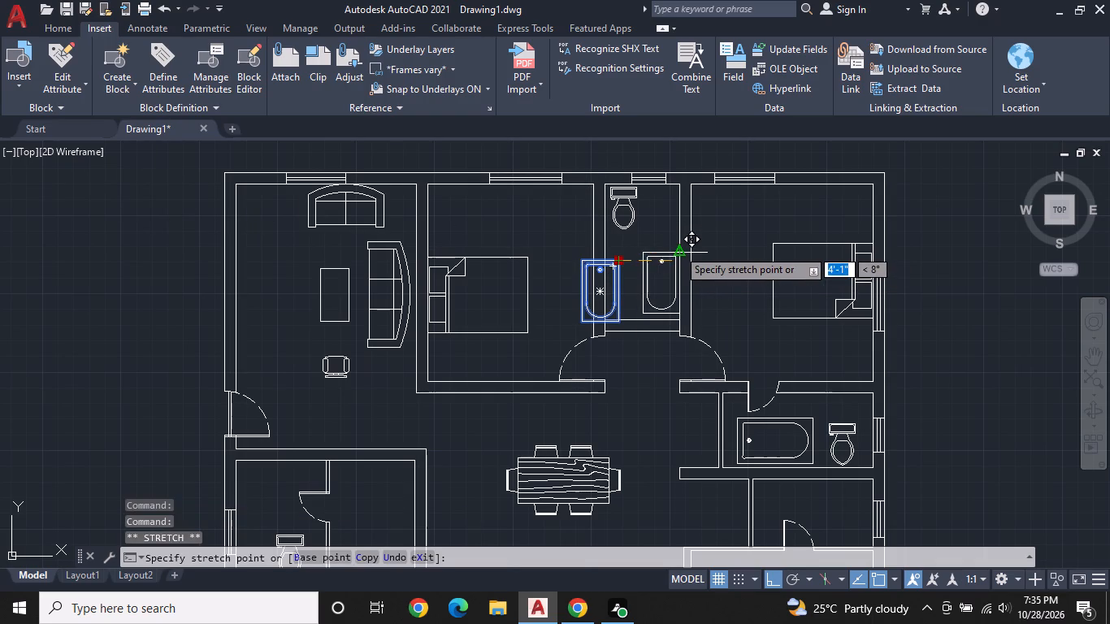
click(678, 249)
key(Escape)
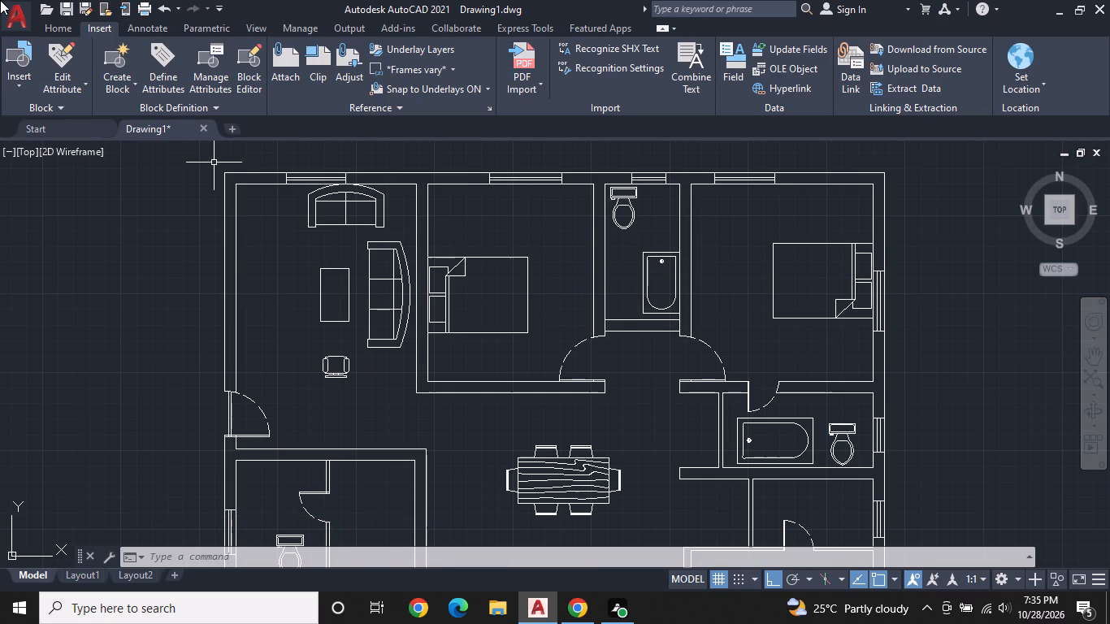
Move the north bathroom's toilet north so the back of its tank sits flush against the north wall.
middle_drag(479, 227, 443, 227)
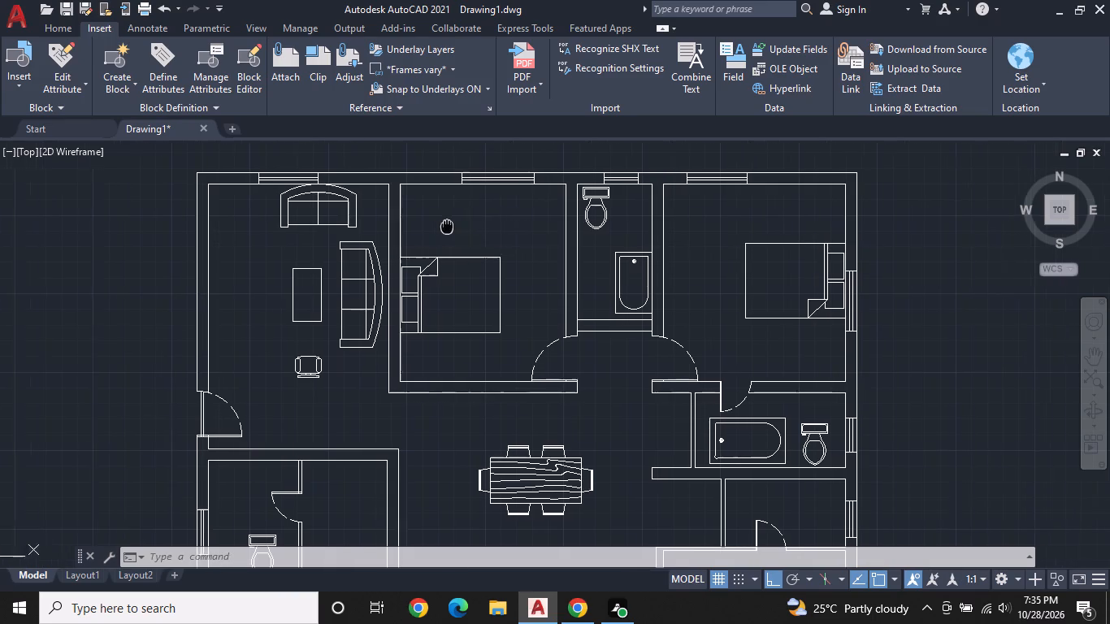
middle_drag(443, 227, 416, 219)
scroll(594, 175, up, 1)
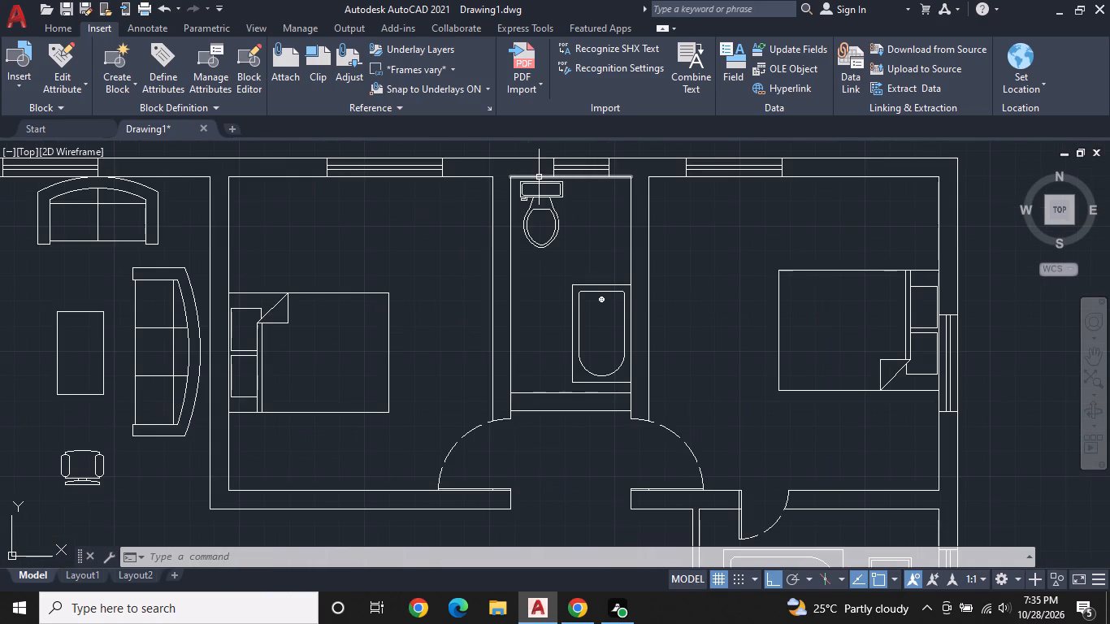
click(537, 181)
click(537, 183)
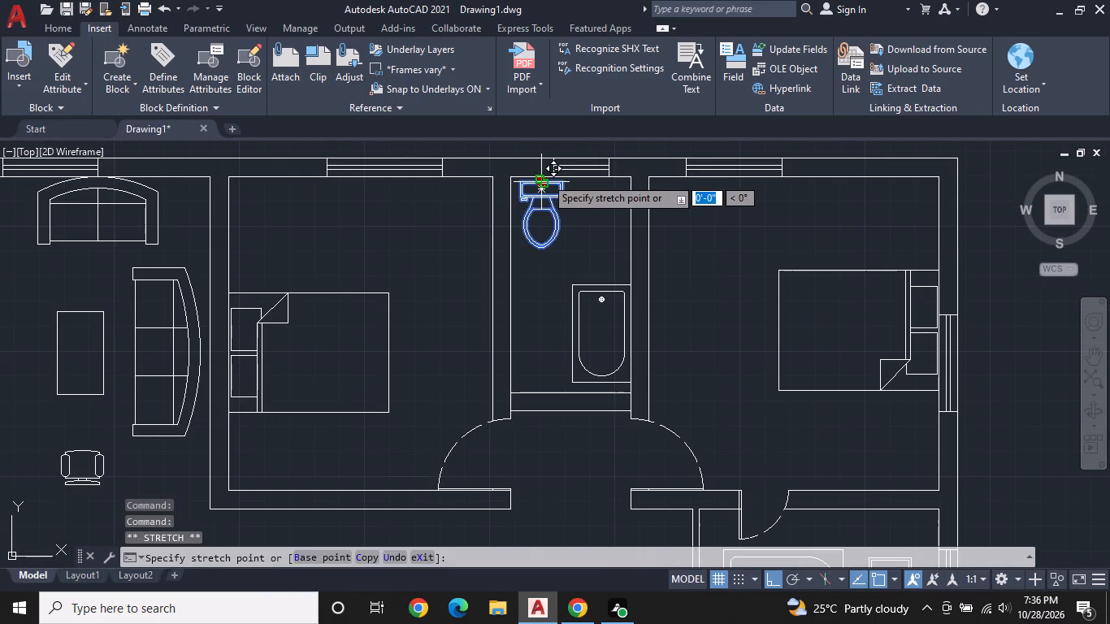
click(545, 177)
scroll(530, 184, up, 2)
click(558, 179)
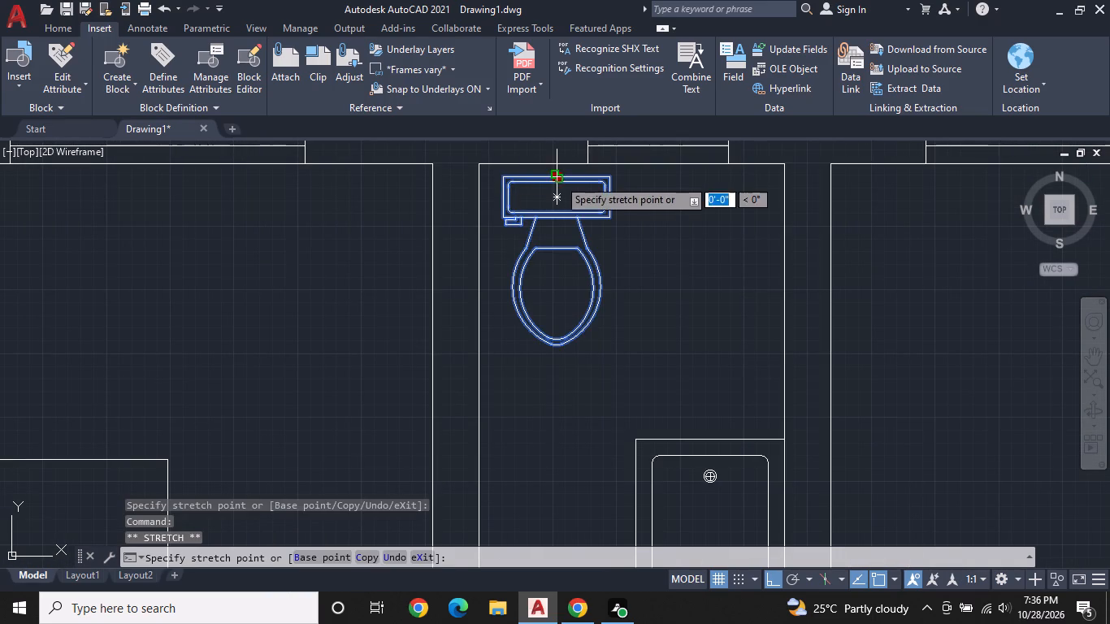
click(567, 165)
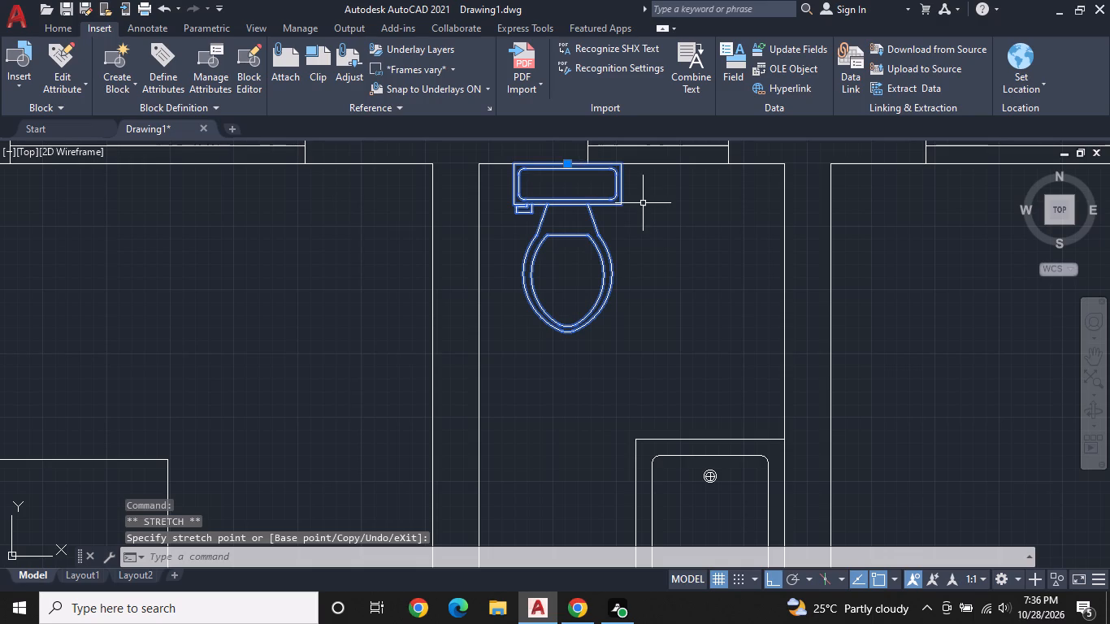
key(Escape)
Scale down the east bathroom's bathtub about its southwest corner to roughly two-thirds of its size.
scroll(643, 204, down, 2)
middle_drag(704, 243, 524, 237)
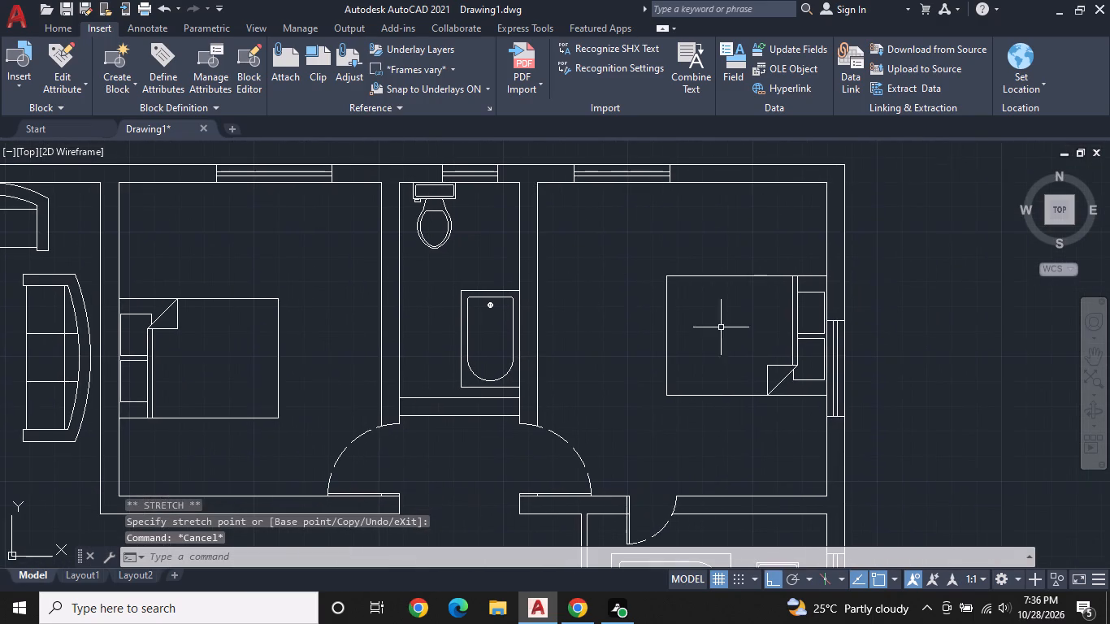
middle_drag(749, 340, 689, 274)
scroll(679, 263, down, 1)
middle_drag(687, 363, 724, 297)
middle_drag(722, 354, 722, 352)
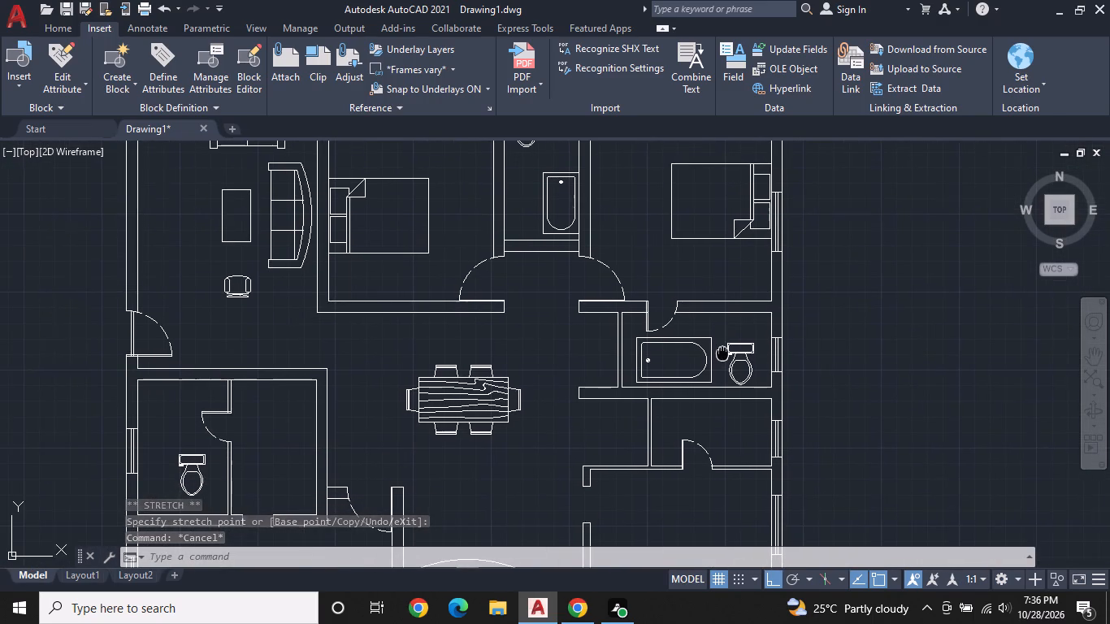
middle_drag(722, 352, 725, 323)
scroll(705, 344, up, 1)
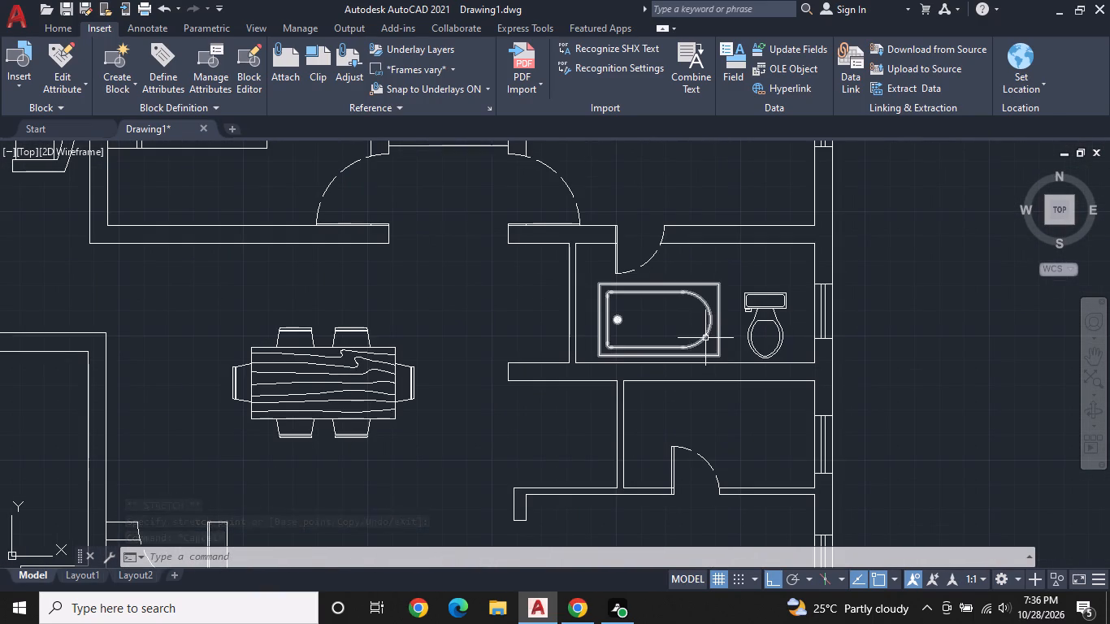
click(705, 337)
right_click(705, 337)
click(757, 351)
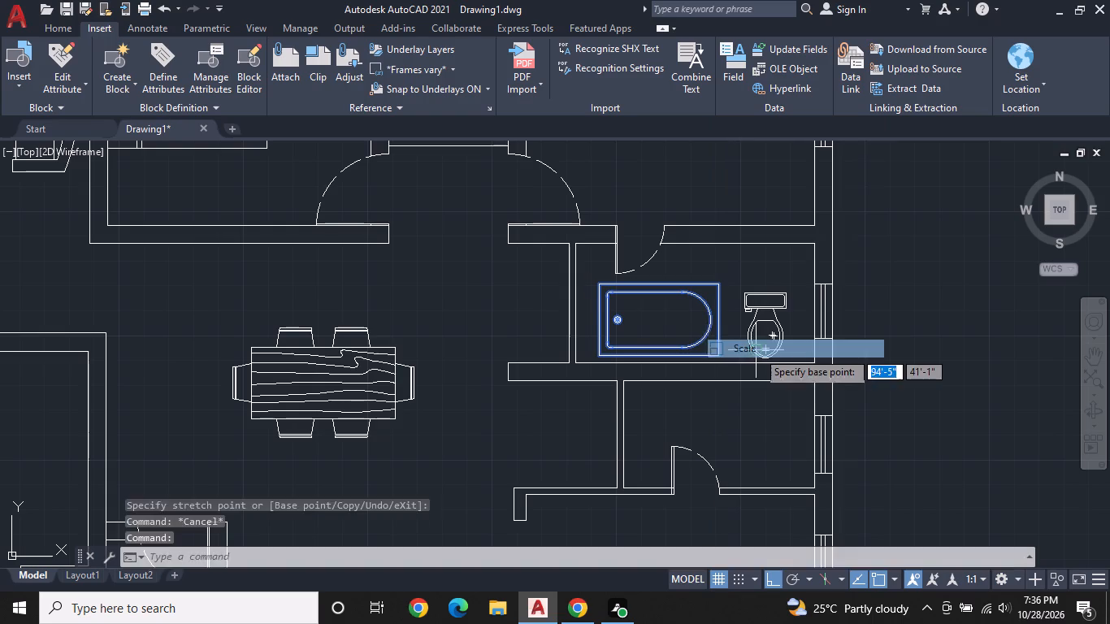
click(598, 354)
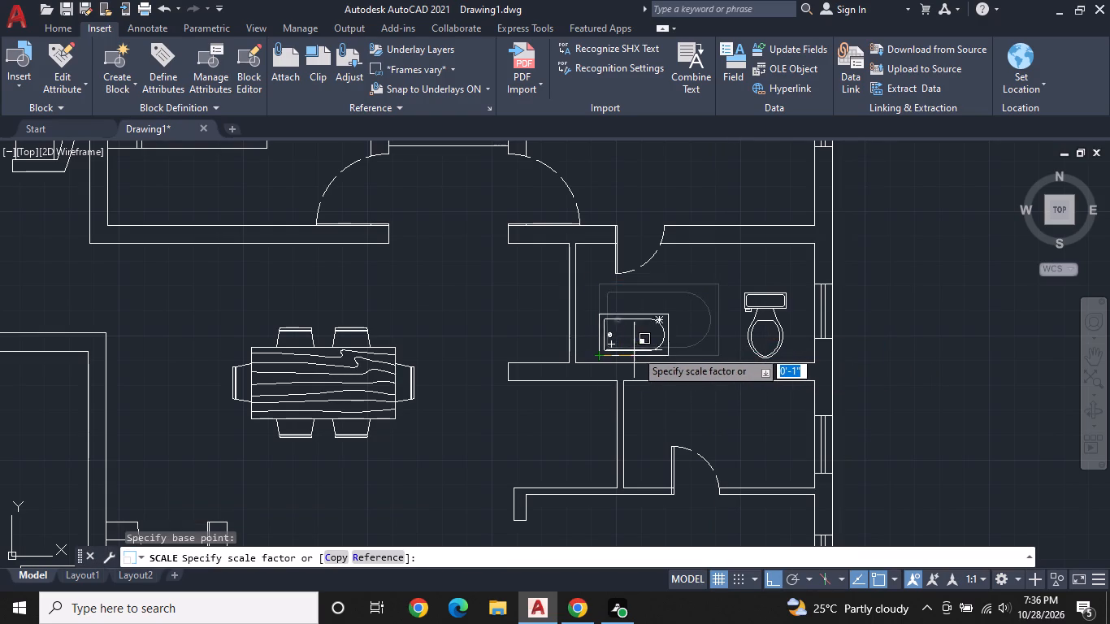
click(637, 351)
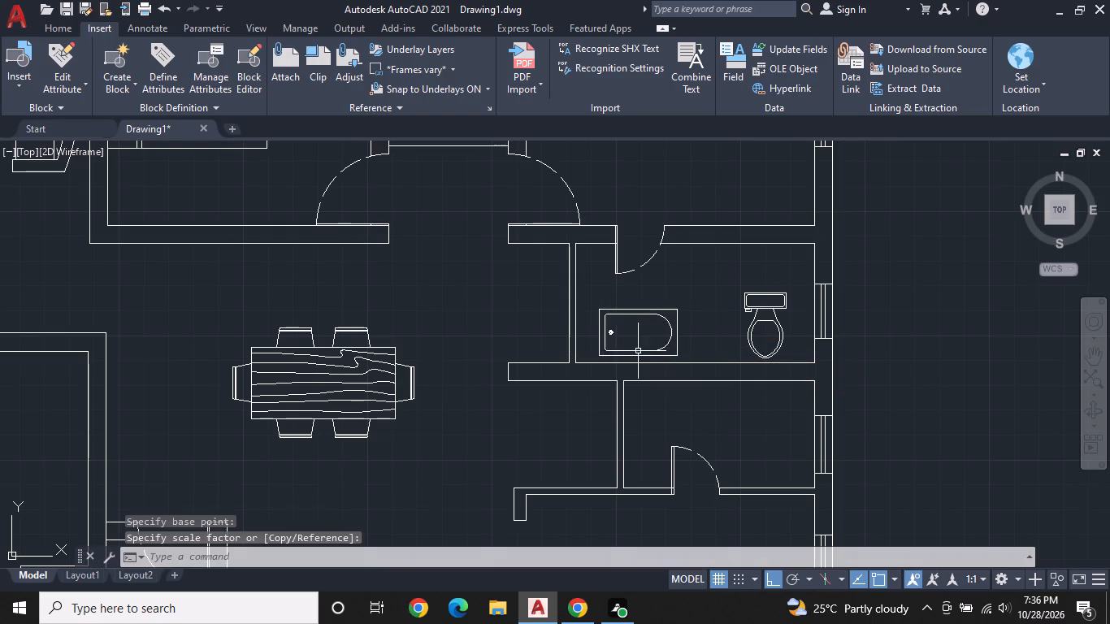
Move the scaled bathtub southwest into the corner of the east bathroom, against its south and west walls.
click(640, 349)
right_click(595, 321)
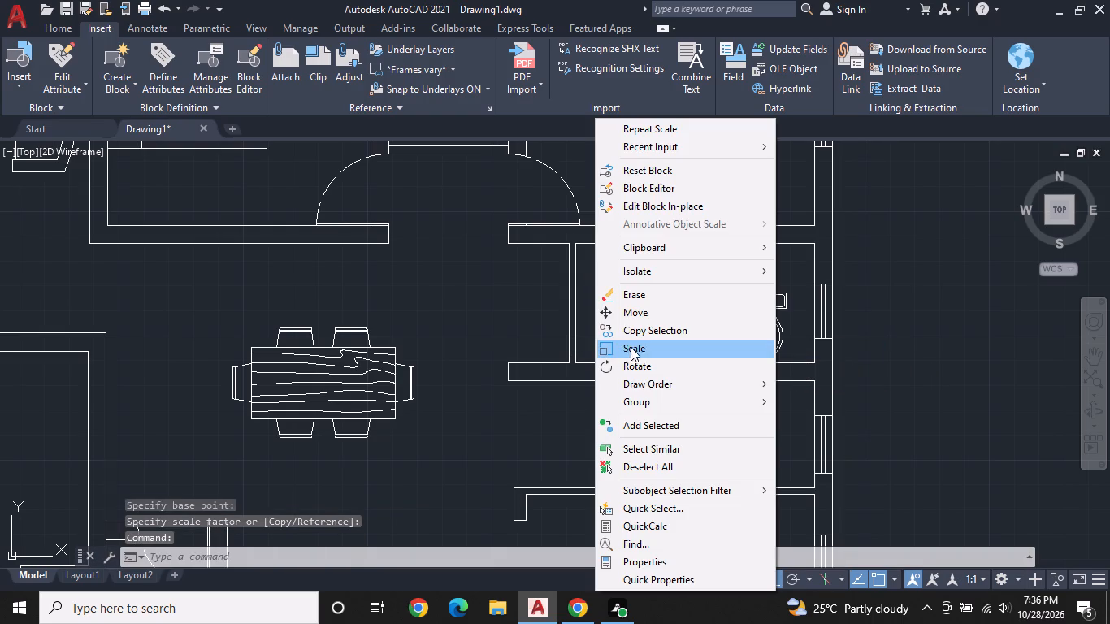
click(645, 305)
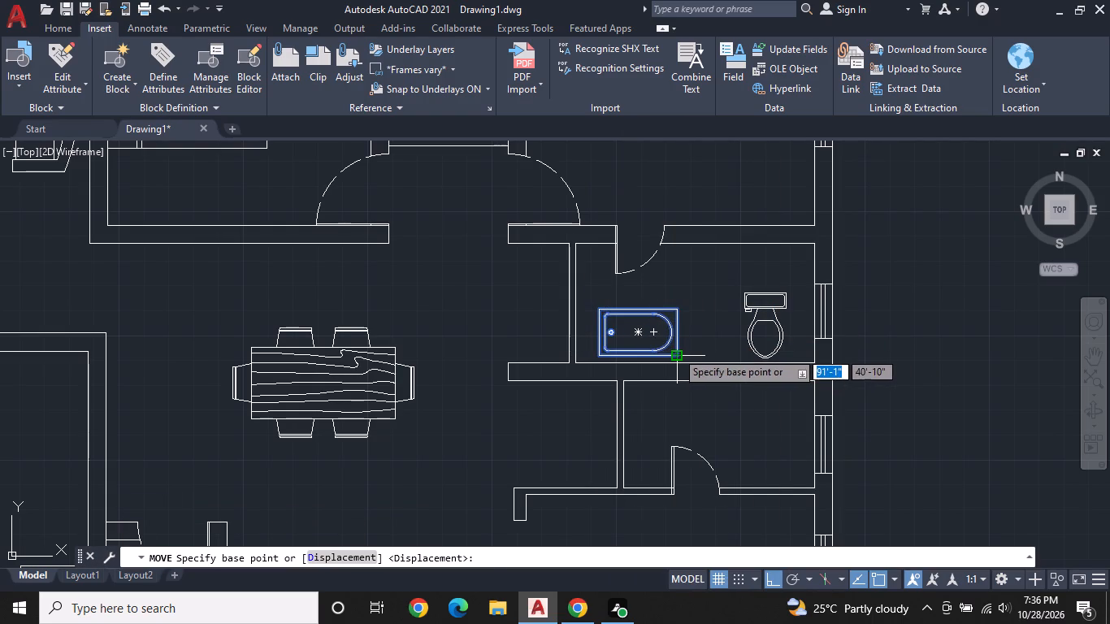
click(676, 351)
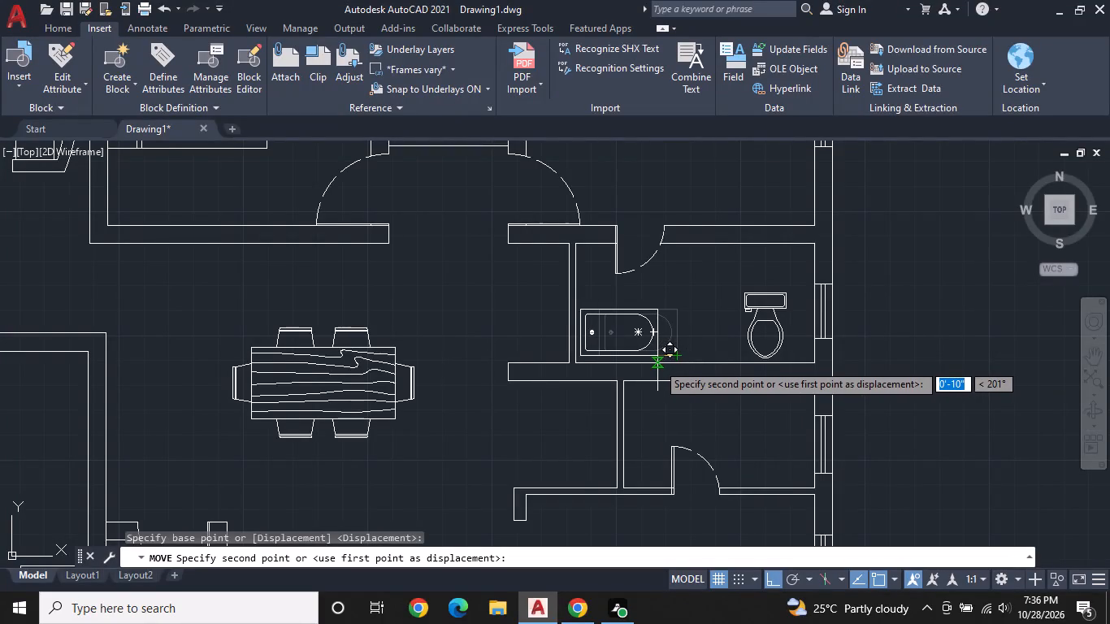
click(657, 366)
key(Escape)
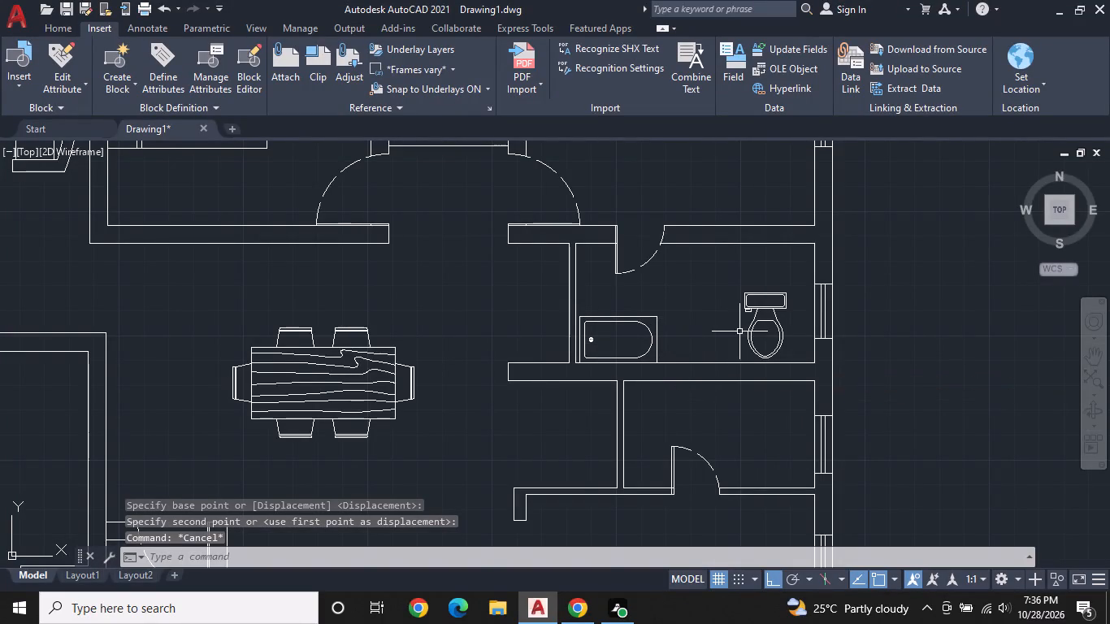
Rotate the east bathroom's toilet 180 degrees about the northeast corner of its tank.
click(752, 323)
right_click(753, 323)
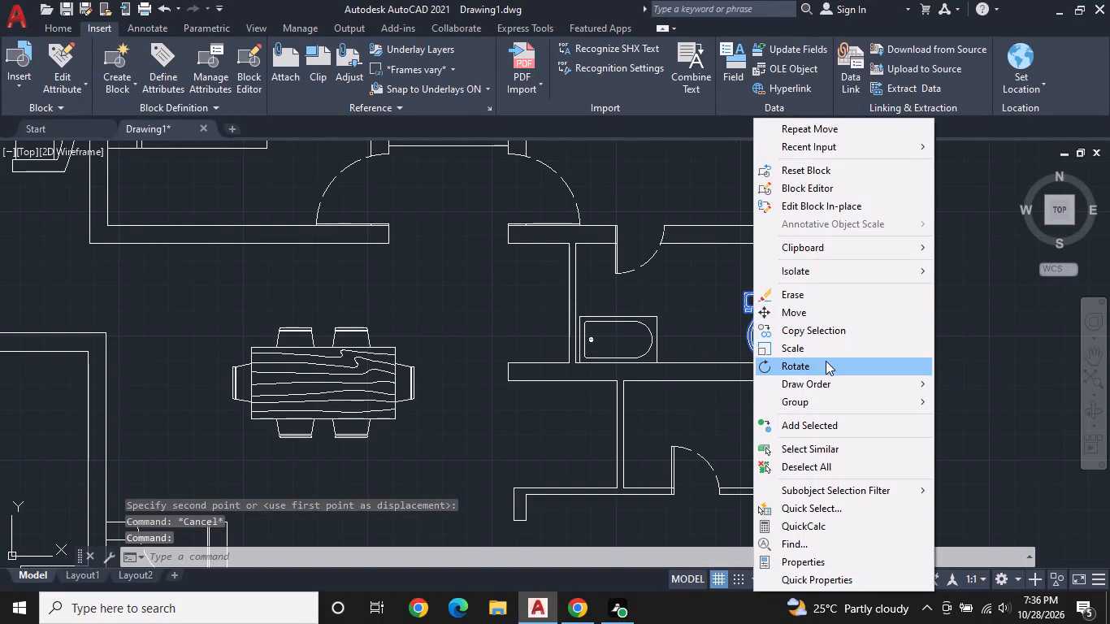
click(826, 362)
click(790, 285)
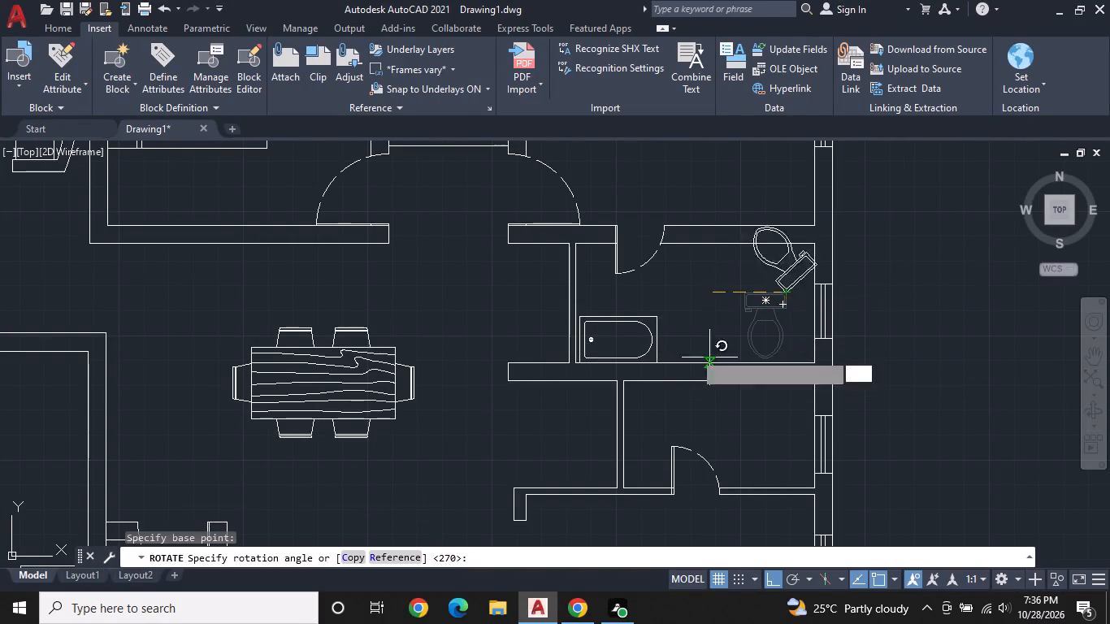
click(635, 292)
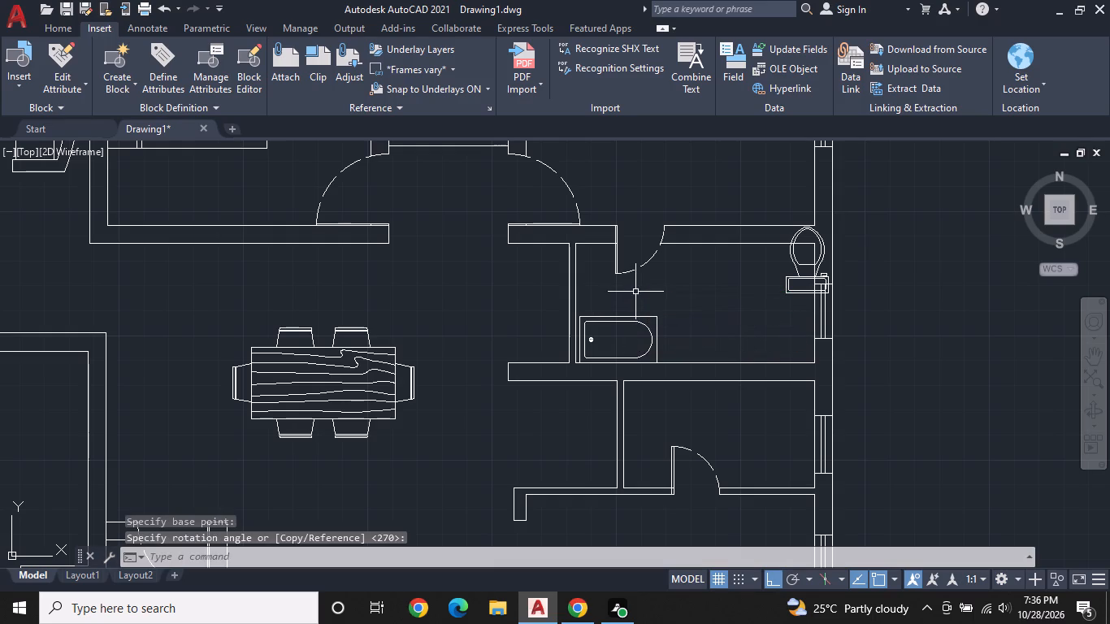
Move the east bathroom's toilet southwest so its tank sits against the south wall, just east of the bathtub.
click(804, 279)
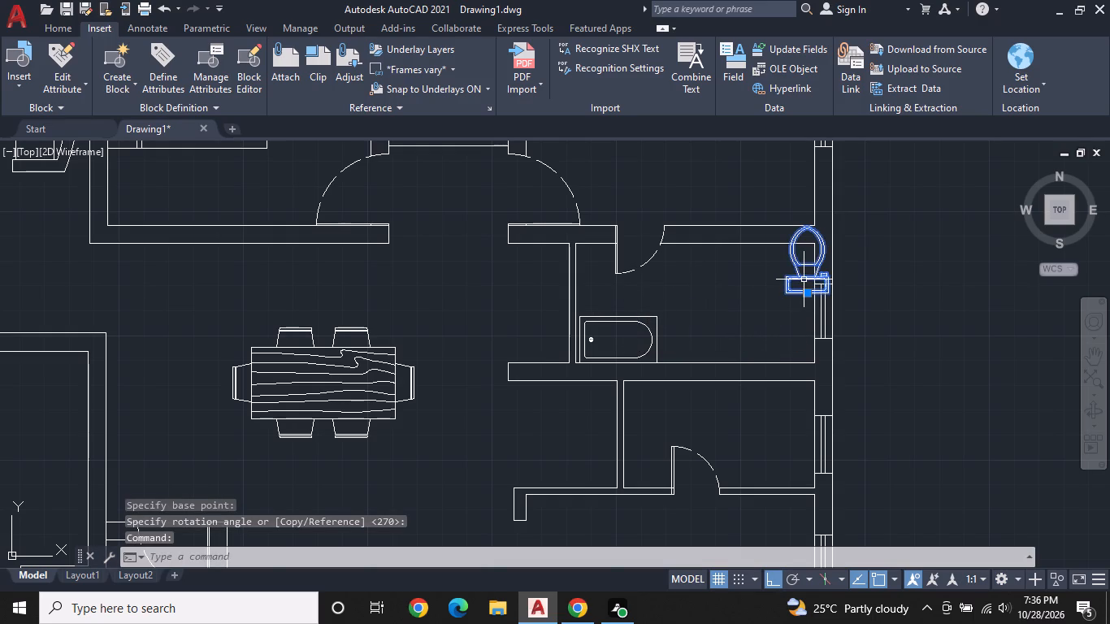
click(811, 289)
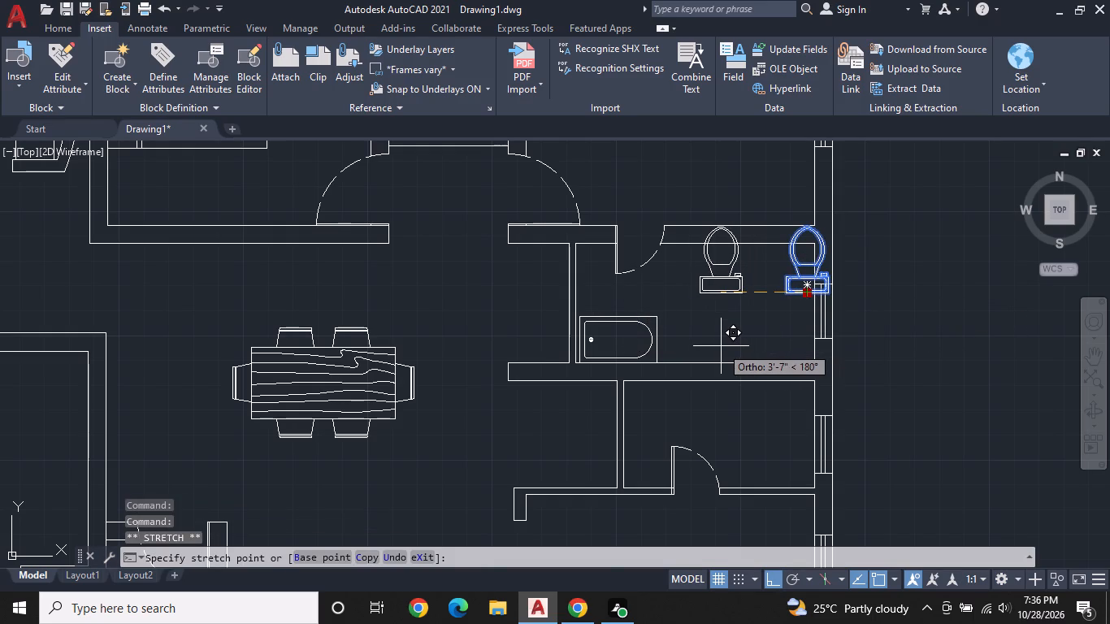
key(F8)
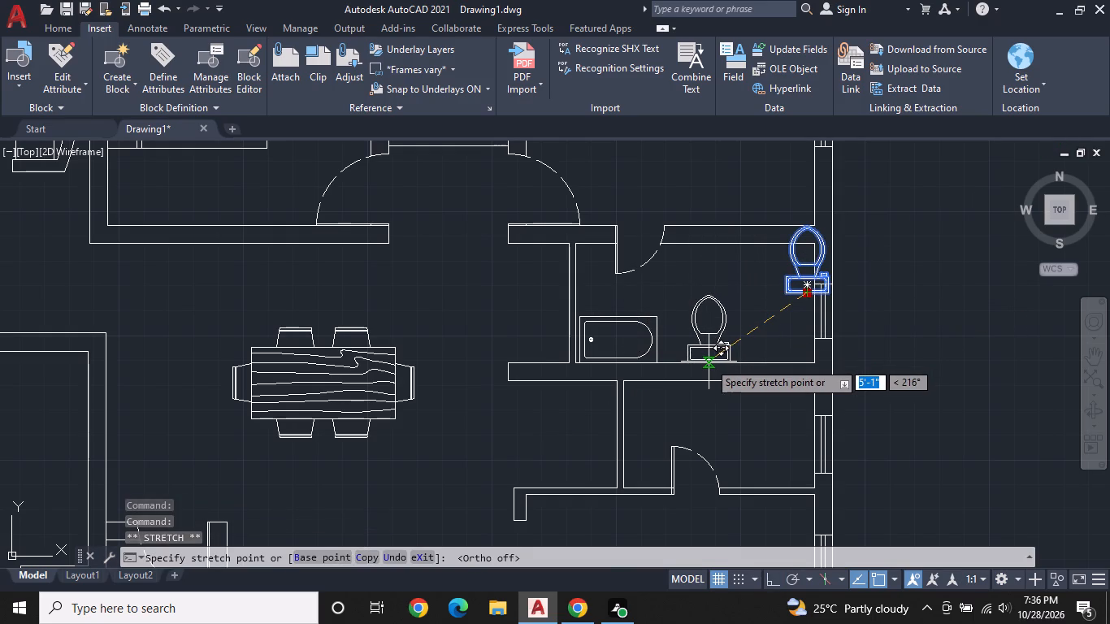
click(709, 362)
key(Escape)
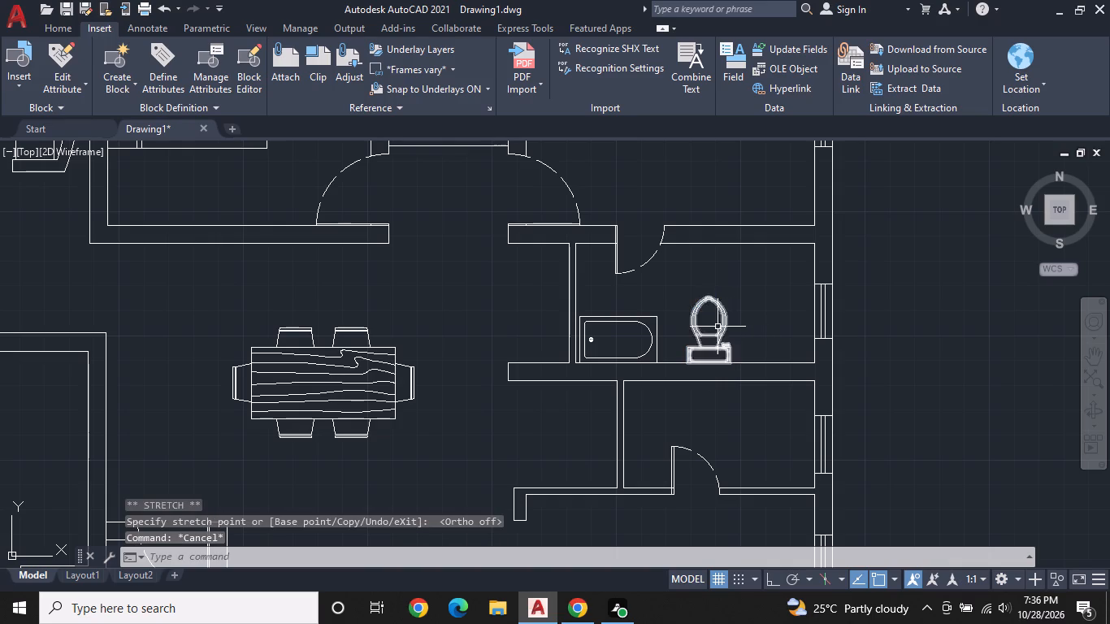
Rotate the living room sofa 90 degrees counterclockwise about its southwest corner.
scroll(695, 335, down, 1)
middle_drag(681, 336, 692, 321)
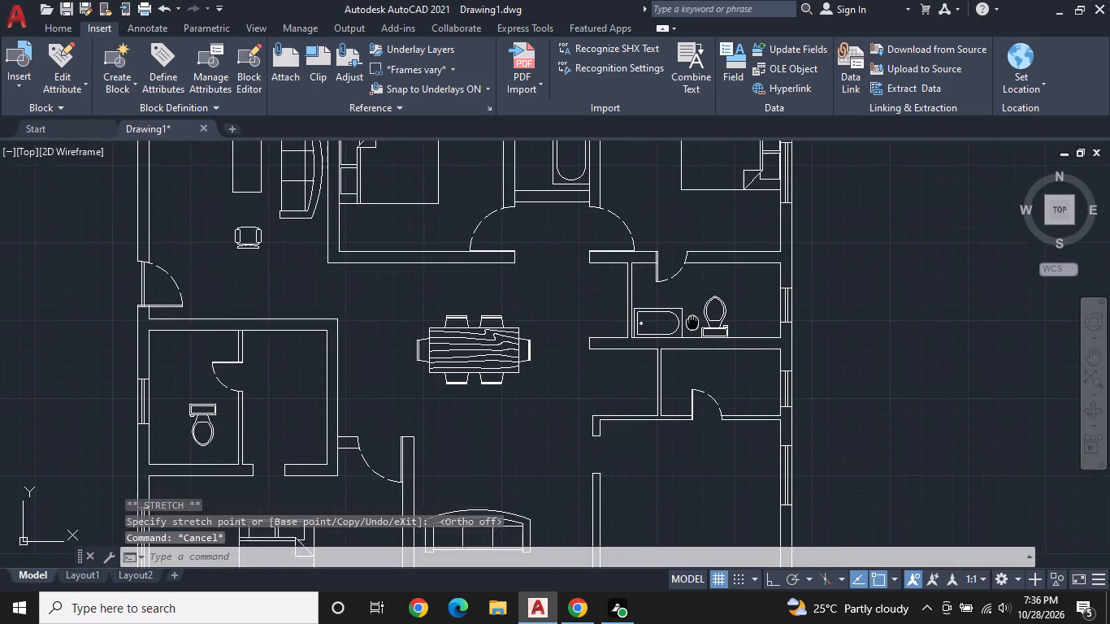
middle_drag(692, 321, 750, 272)
middle_drag(674, 376, 739, 307)
middle_drag(615, 434, 677, 362)
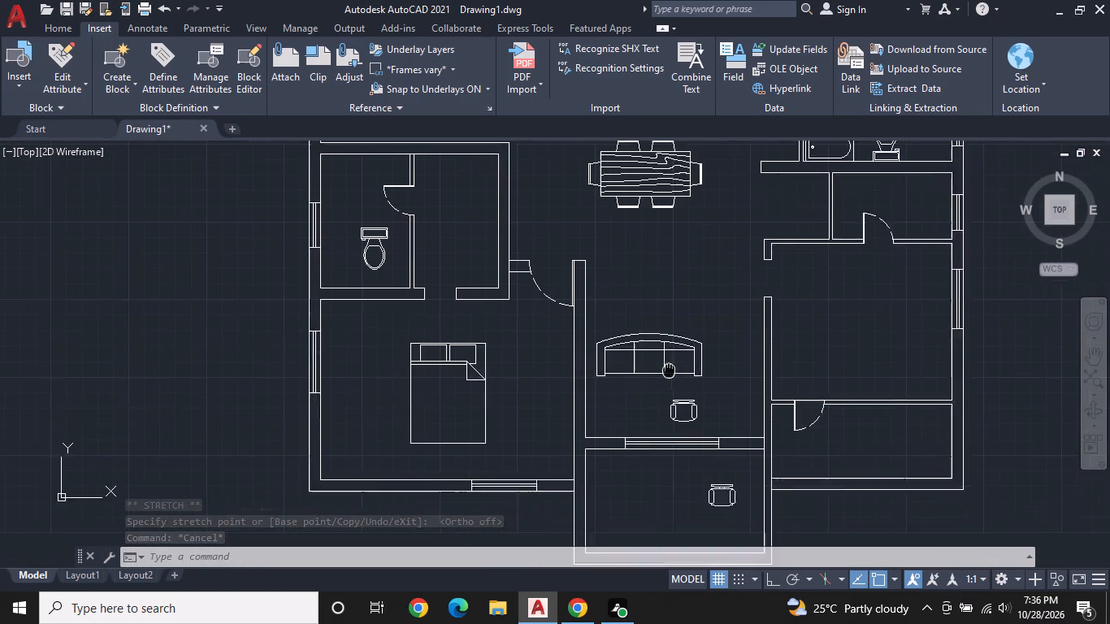
middle_drag(677, 362, 685, 354)
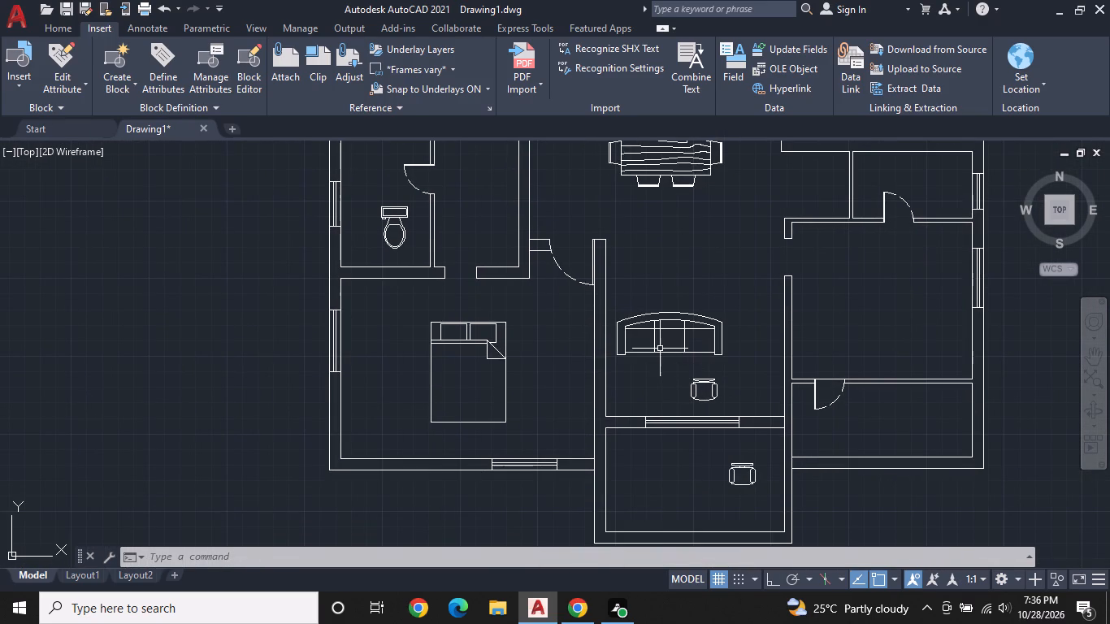
click(660, 348)
click(640, 349)
right_click(639, 349)
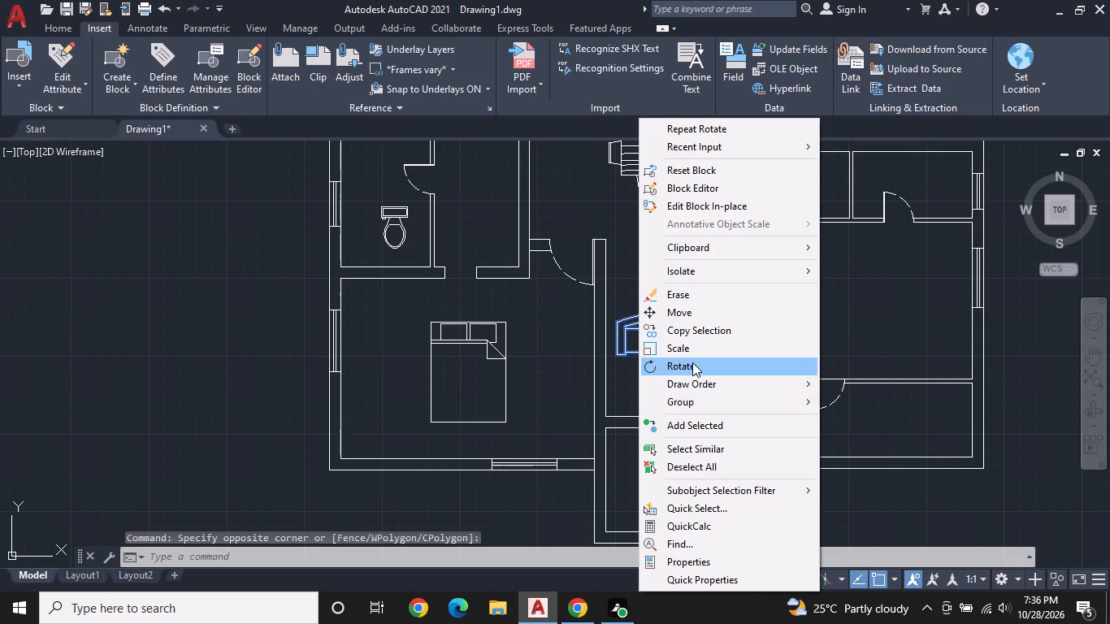
click(692, 362)
click(618, 359)
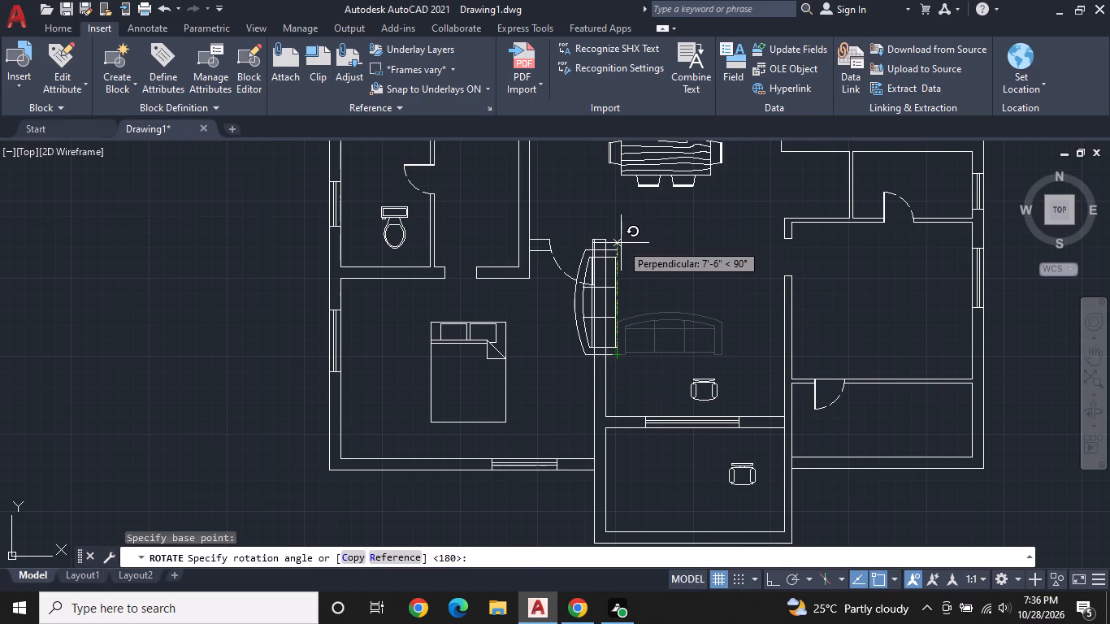
key(F8)
click(621, 243)
Move the rotated sofa southeast into the living room so its curved back sits along the west wall.
click(613, 276)
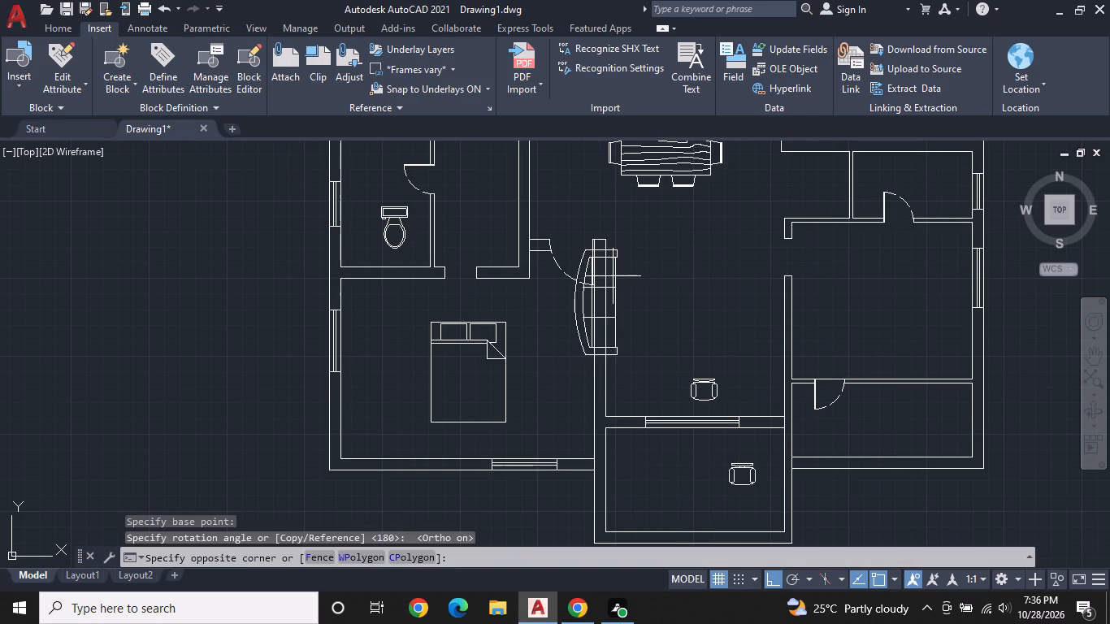
click(618, 305)
click(617, 323)
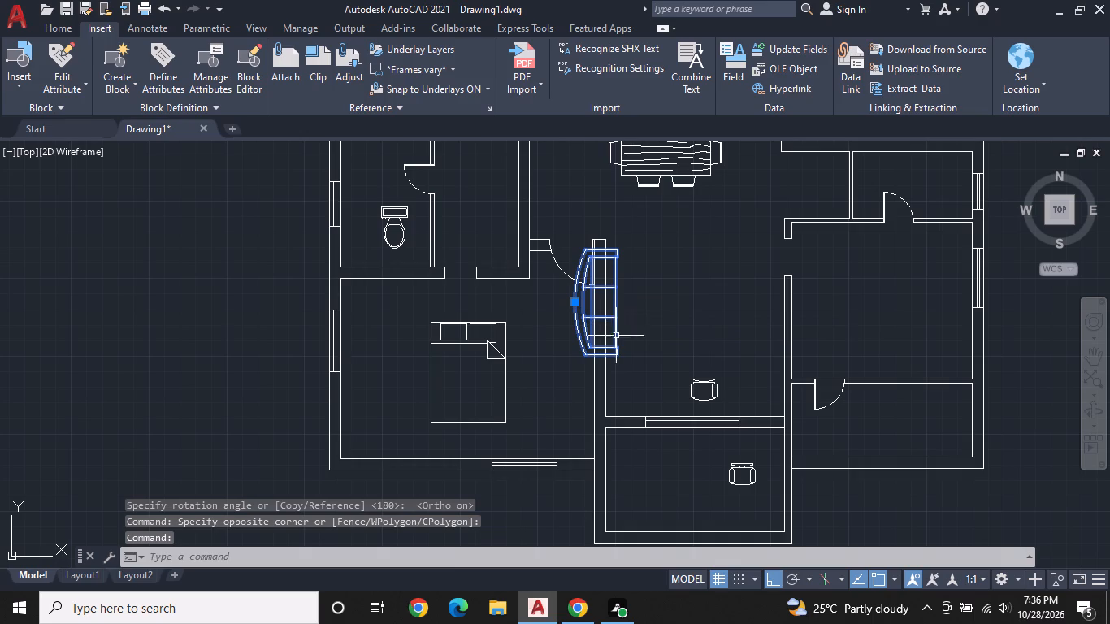
right_click(619, 351)
click(653, 306)
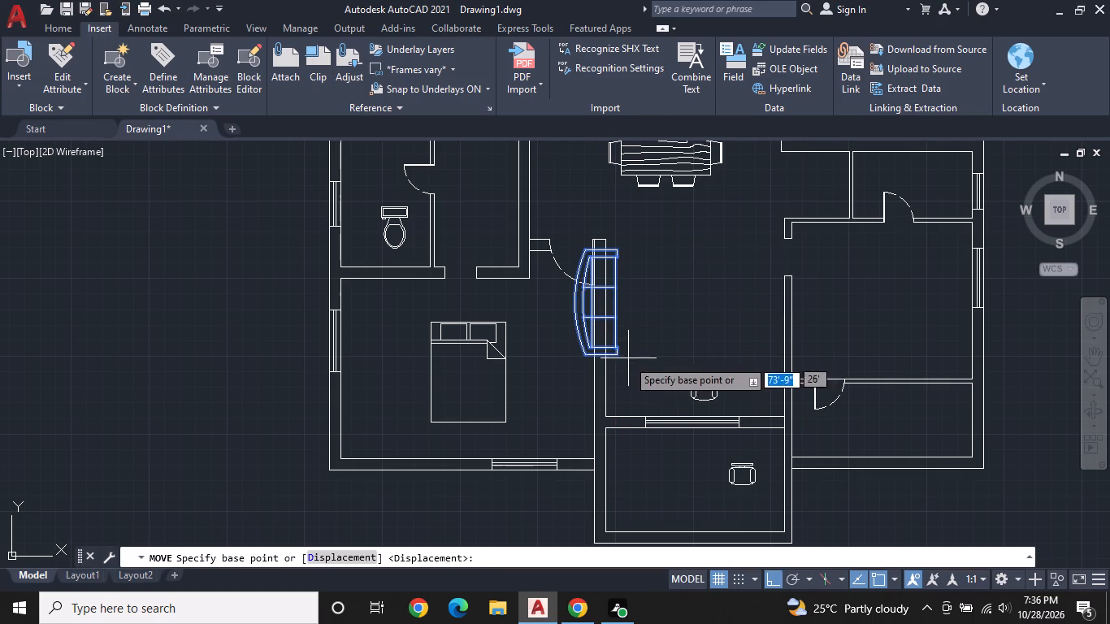
click(618, 357)
key(F8)
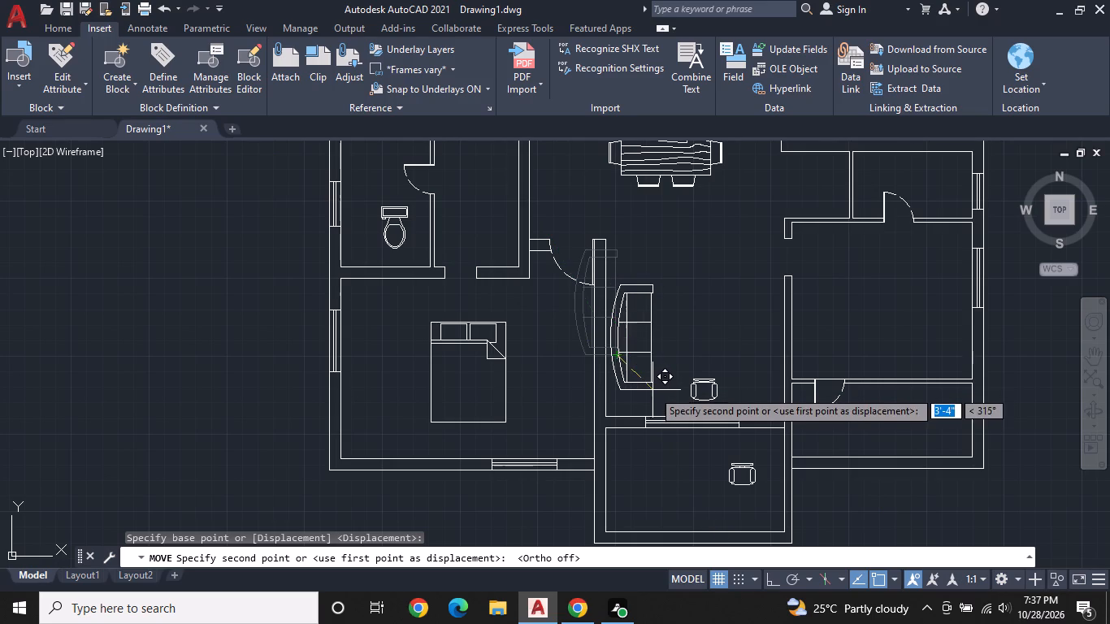
click(650, 395)
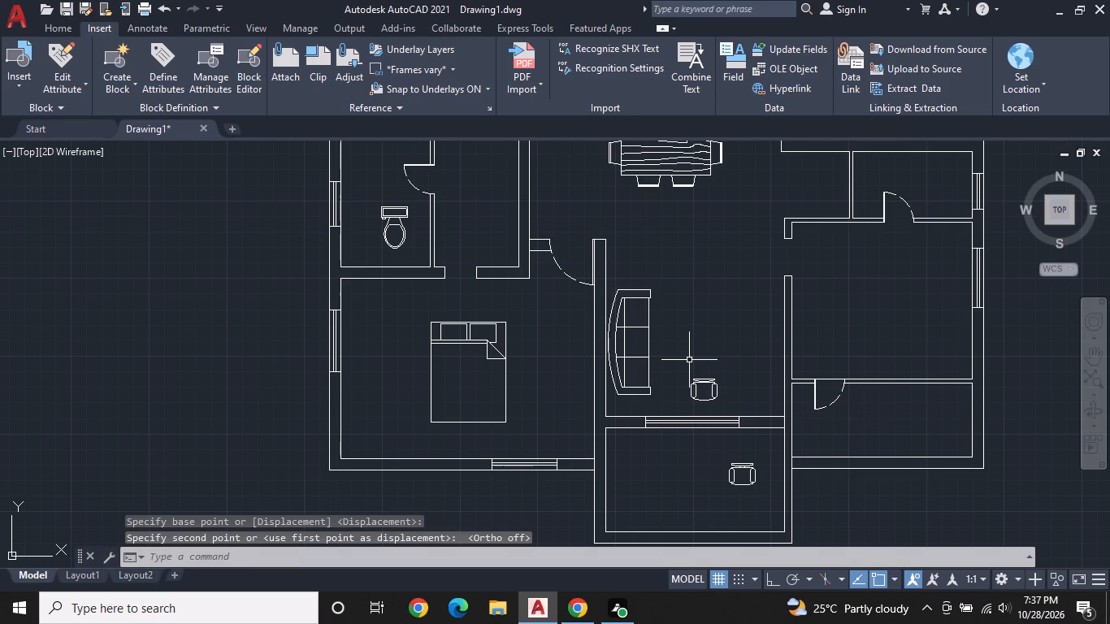
key(Escape)
Scale up the living room chair about its northeast corner to roughly one and a half times its size.
click(715, 397)
right_click(715, 397)
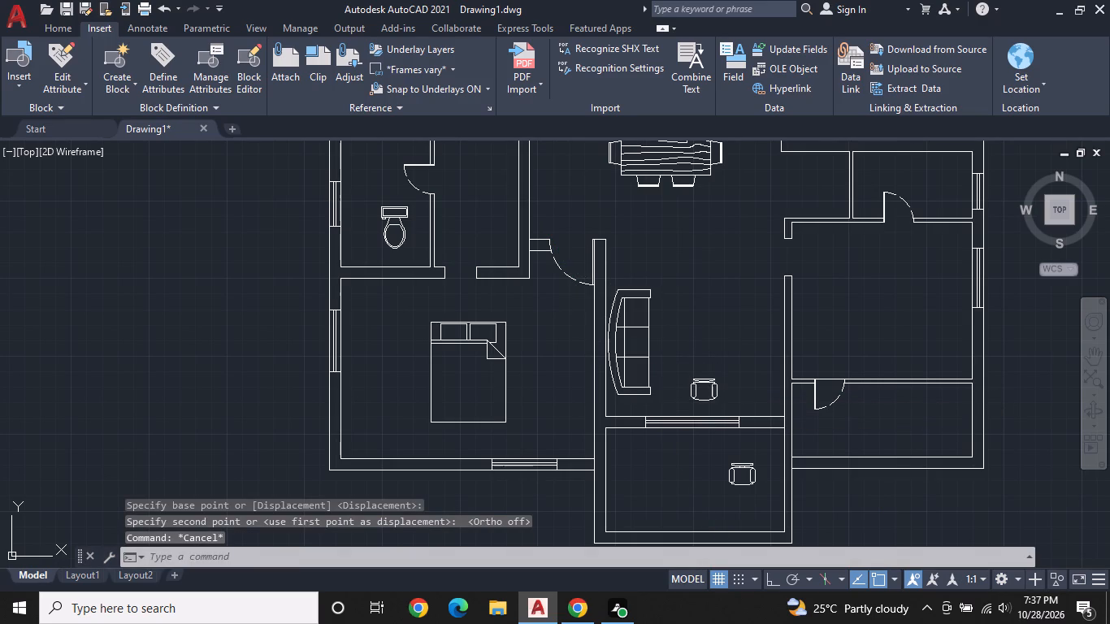
click(735, 355)
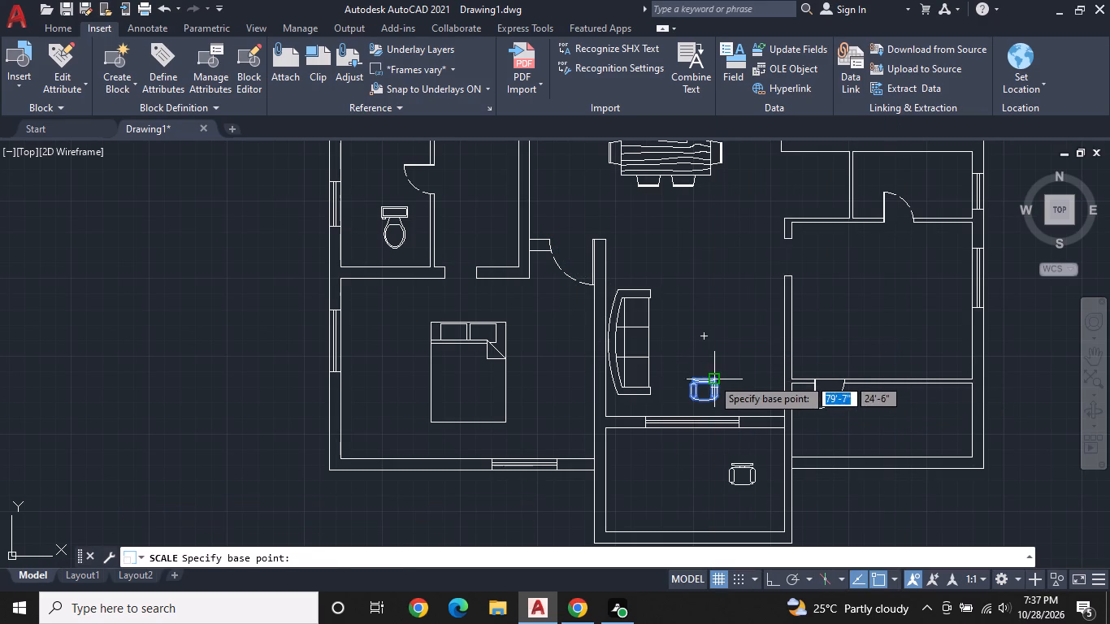
click(712, 378)
click(731, 370)
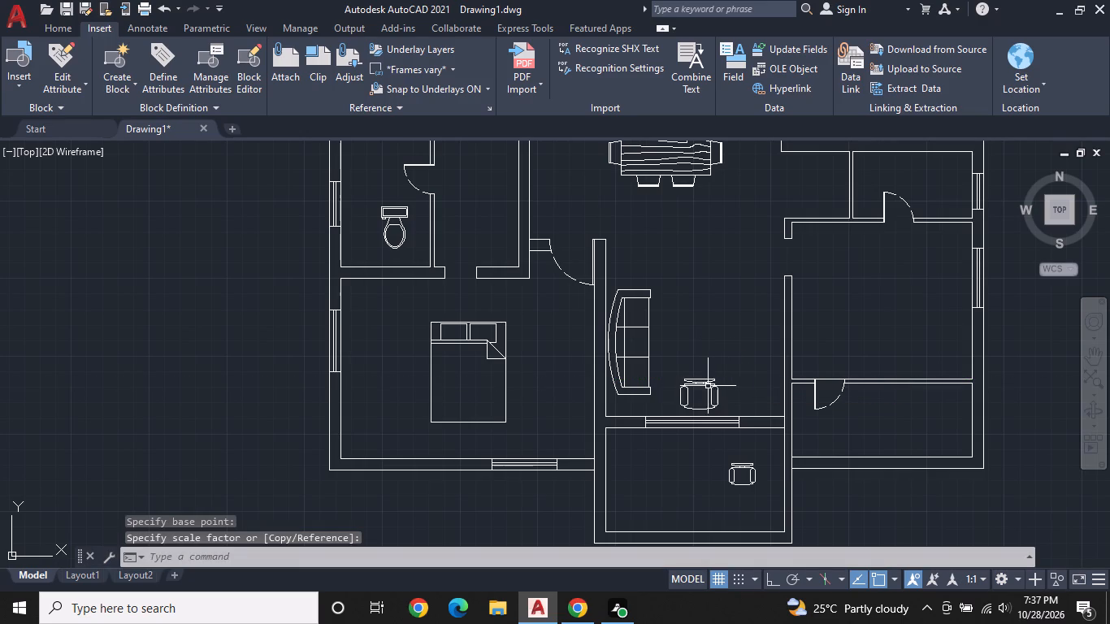
Move the enlarged chair north, to just beyond the sofa's north end.
click(708, 386)
click(700, 379)
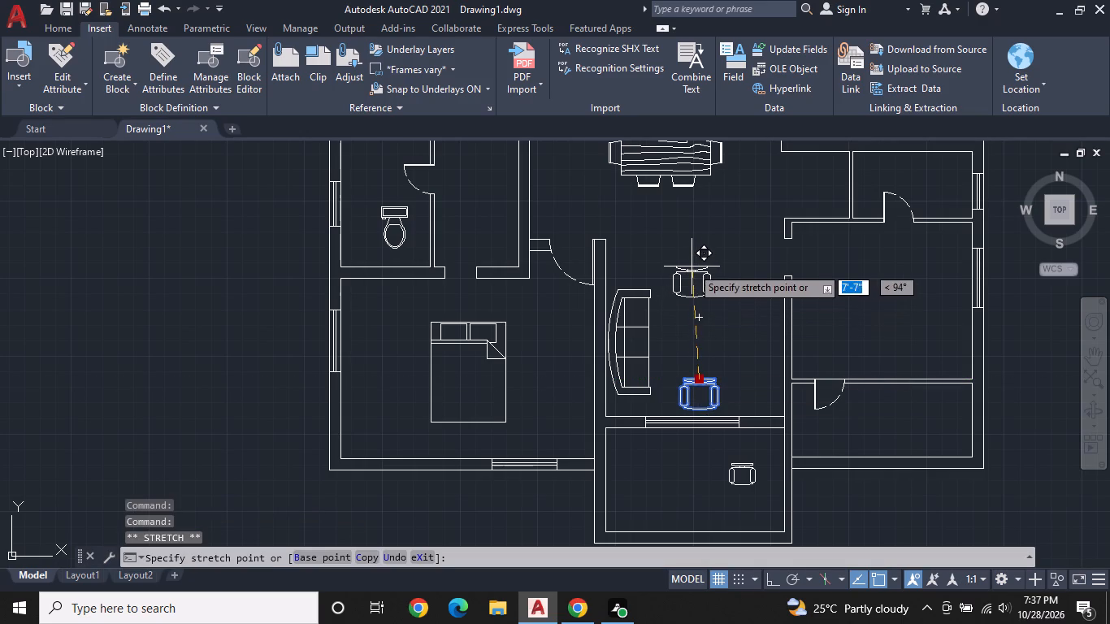
click(698, 251)
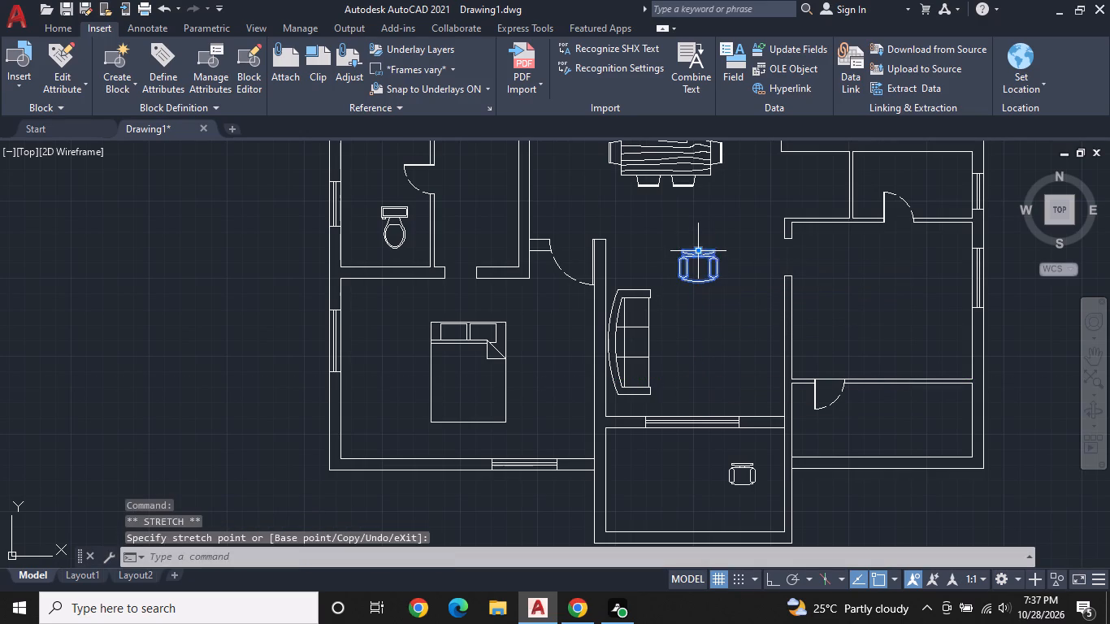
Mirror the enlarged chair about a horizontal line just south of its seat, keeping the original chair.
right_click(694, 275)
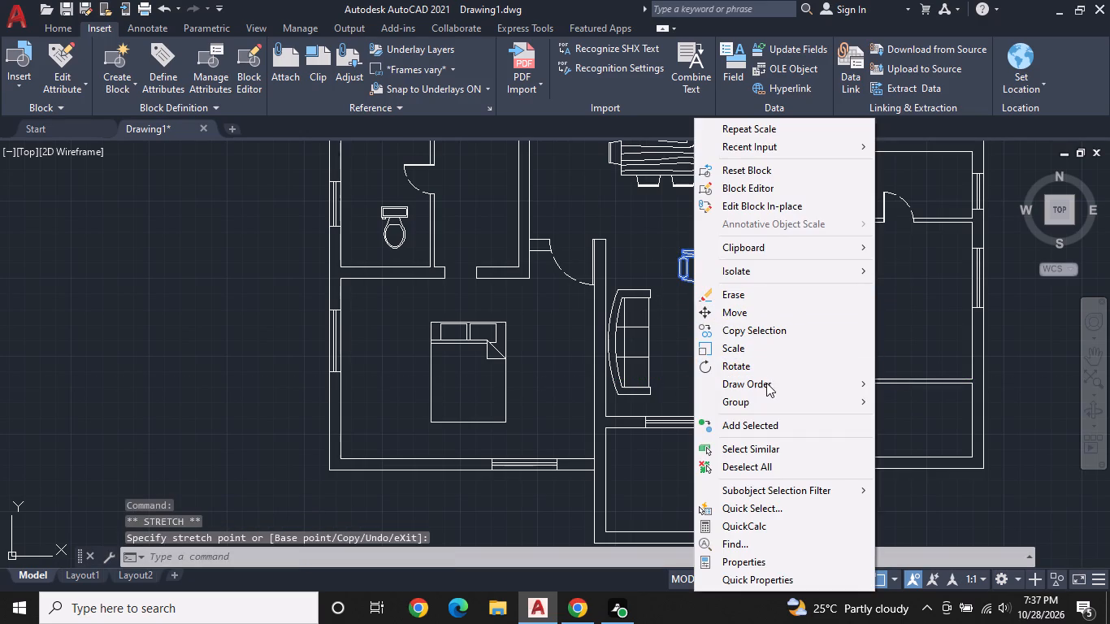
key(Escape)
key(Escape)
text(MIR)
click(783, 419)
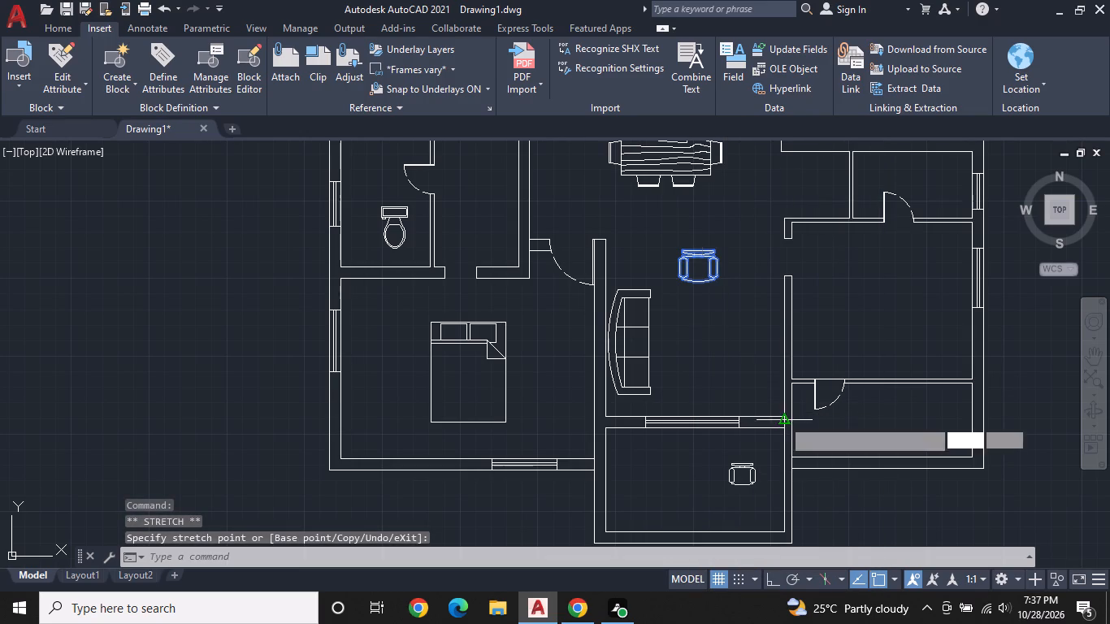
click(683, 286)
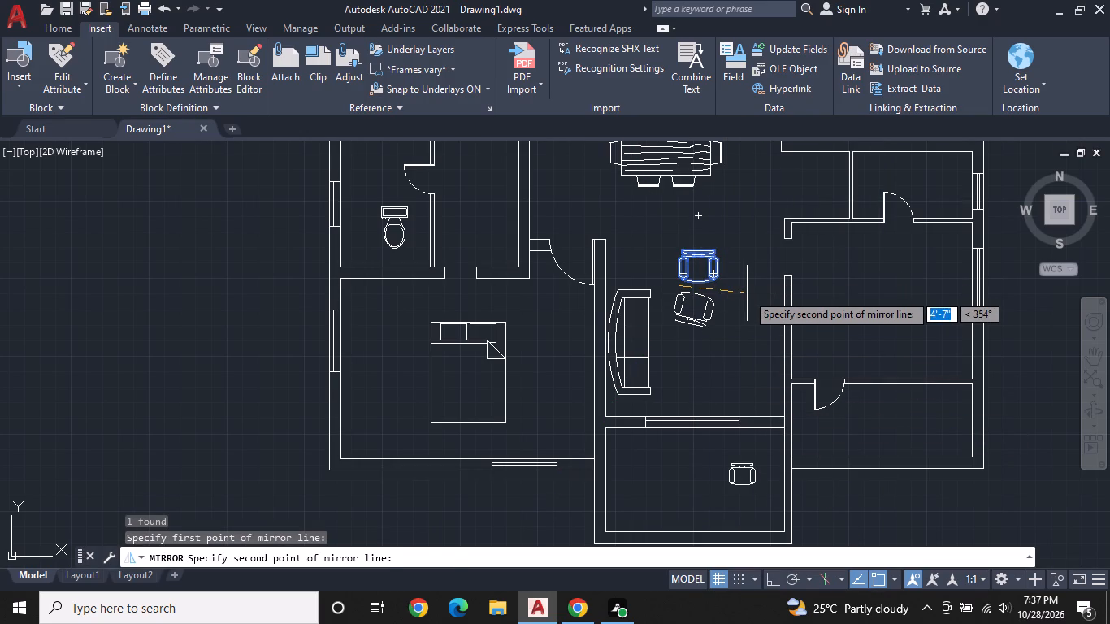
key(F8)
click(747, 293)
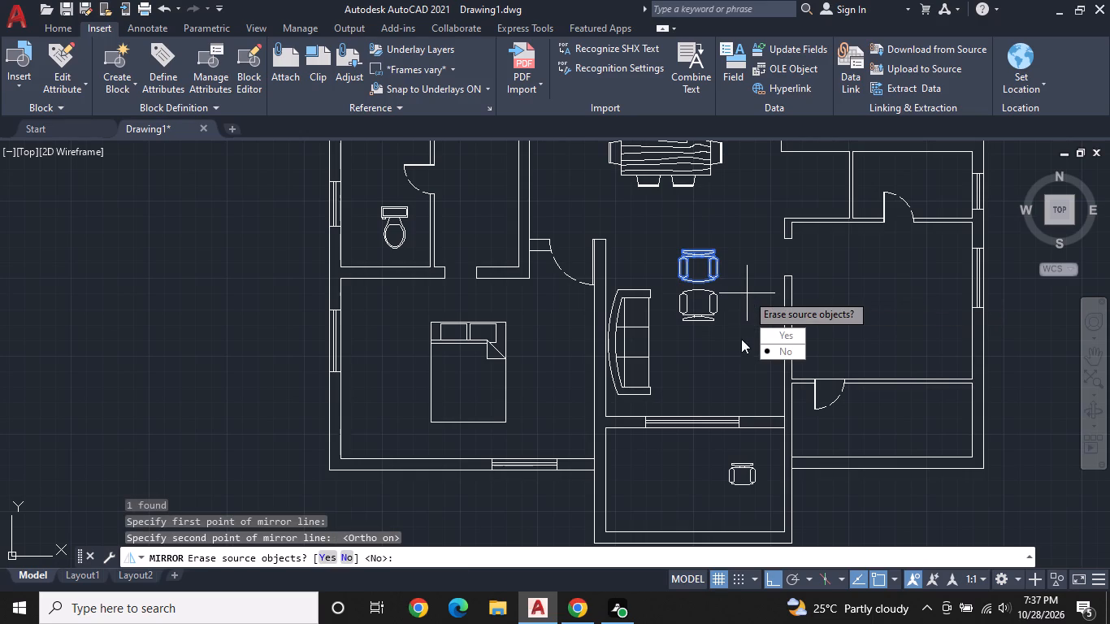
drag(800, 349, 747, 293)
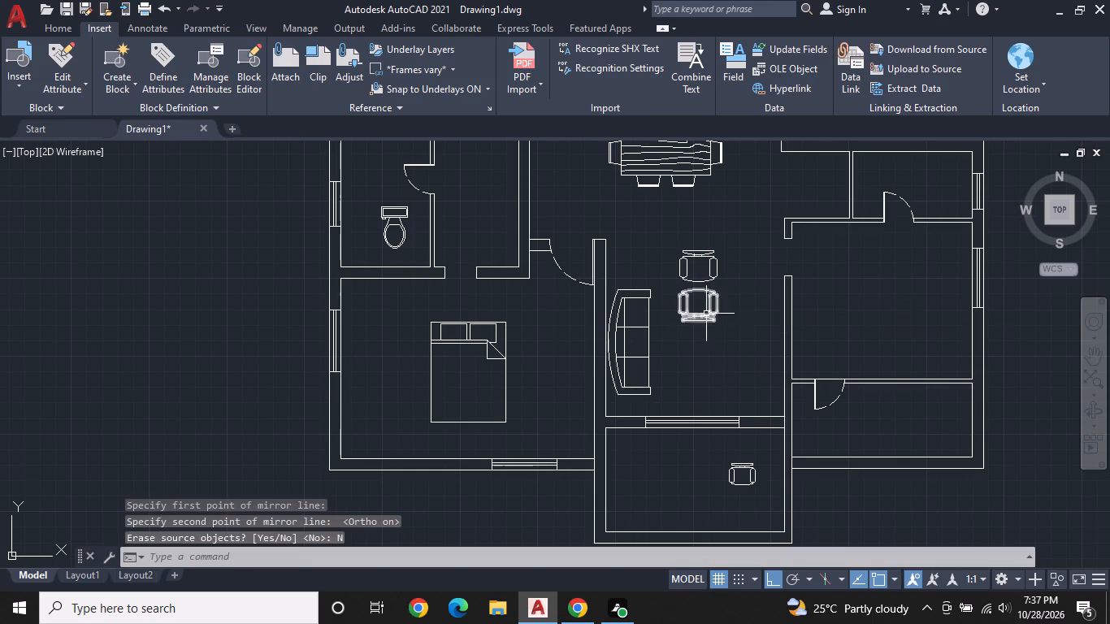
Move the mirrored chair straight south, near the sofa's south end, so it faces the original chair.
click(707, 319)
click(698, 324)
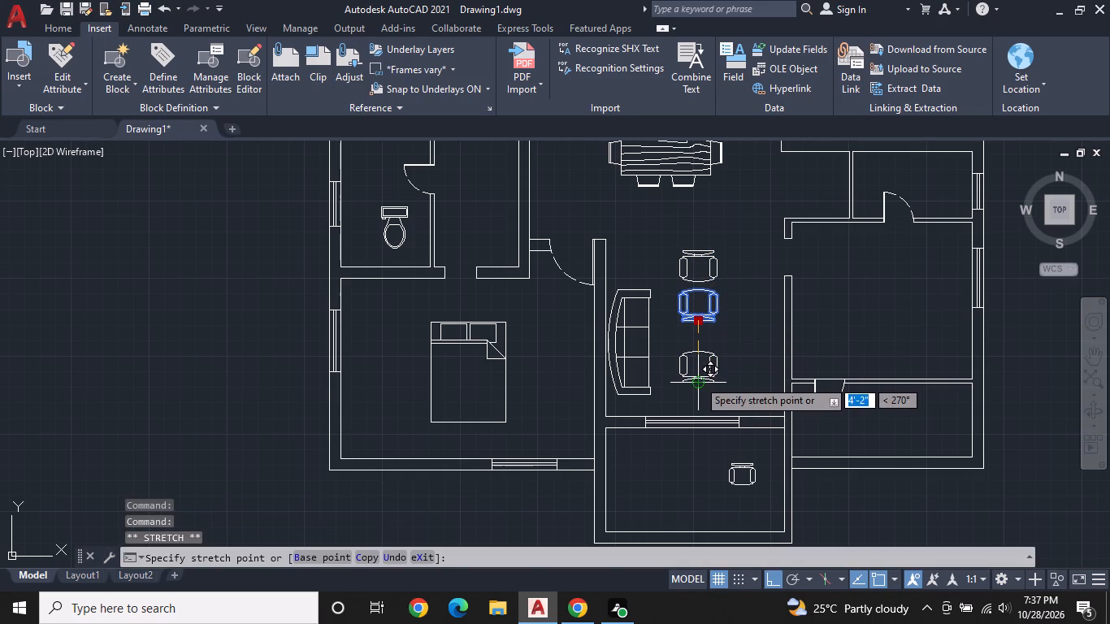
click(699, 400)
key(Escape)
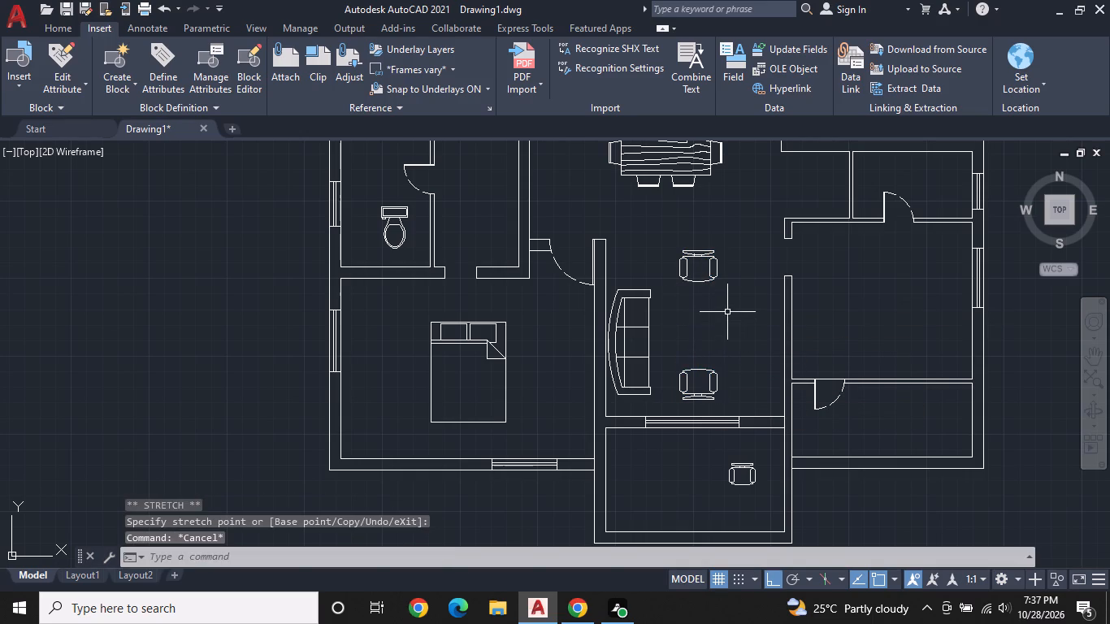
Draw a small rectangular coffee table midway between the two facing chairs, east of the sofa.
text(RE)
text(C)
key(space)
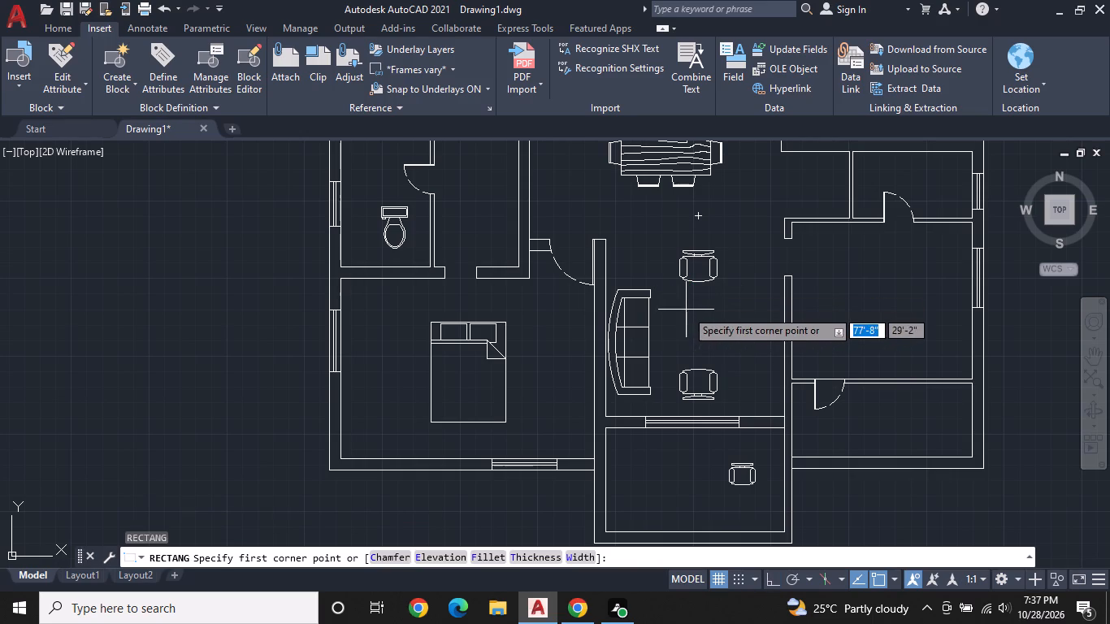
click(686, 310)
click(711, 344)
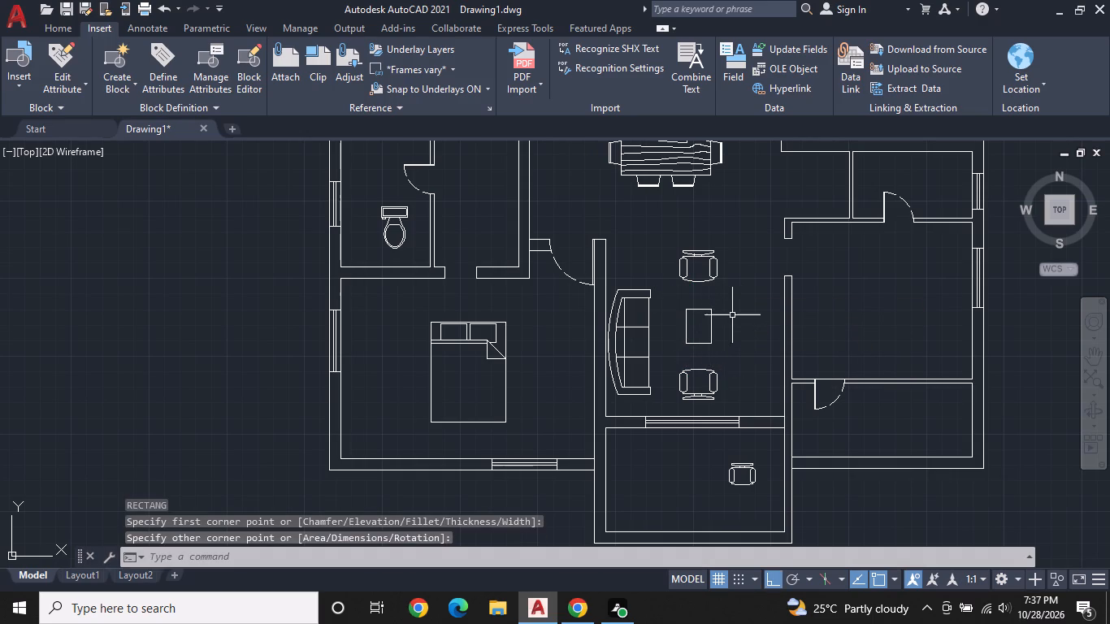
key(Escape)
Rotate the southwest bedroom's bed 180 degrees about its northwest corner.
middle_drag(539, 354, 553, 352)
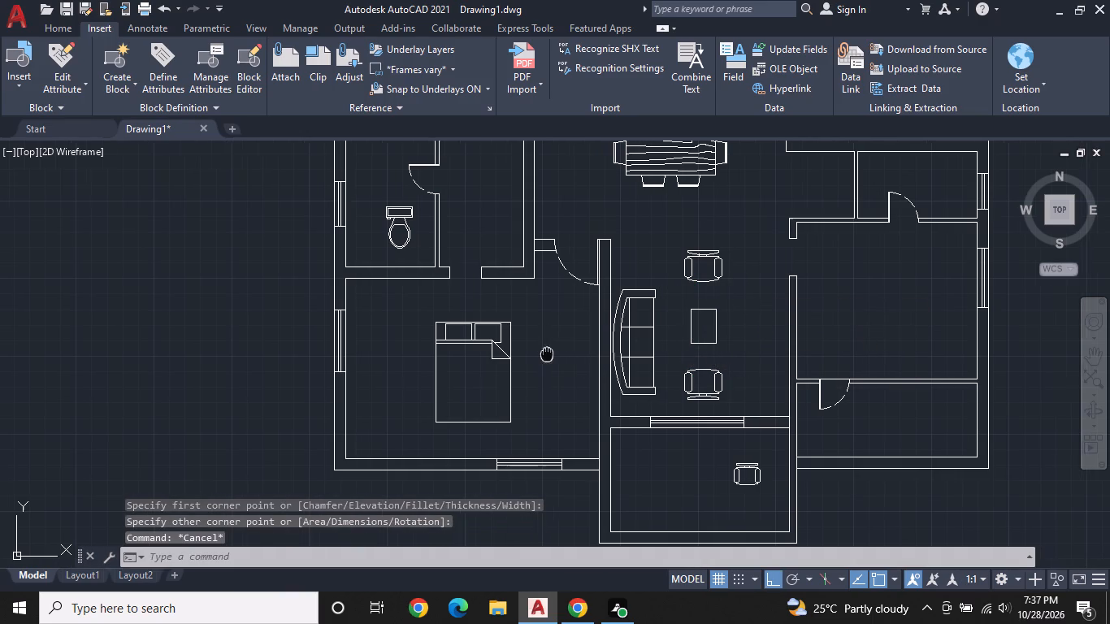
middle_drag(553, 352, 648, 283)
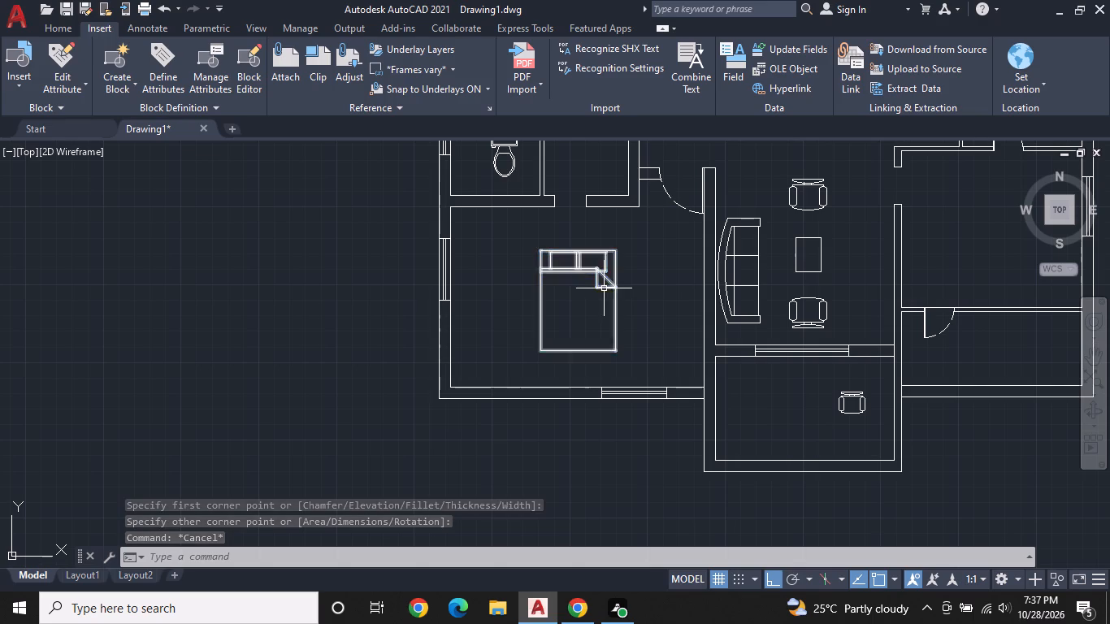
click(604, 288)
right_click(601, 288)
click(653, 359)
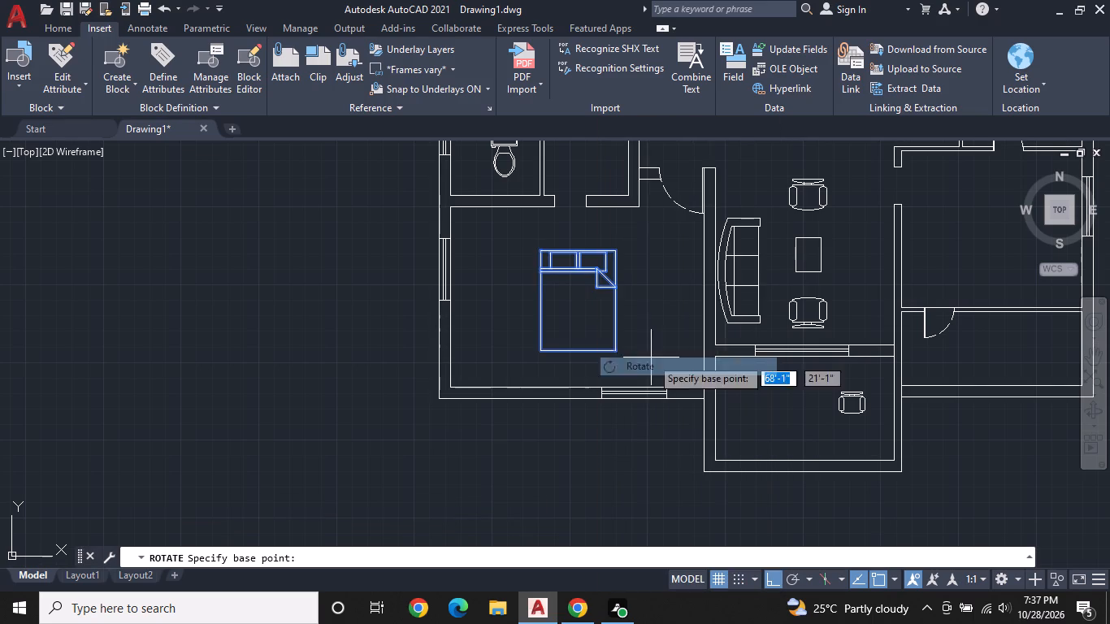
click(534, 250)
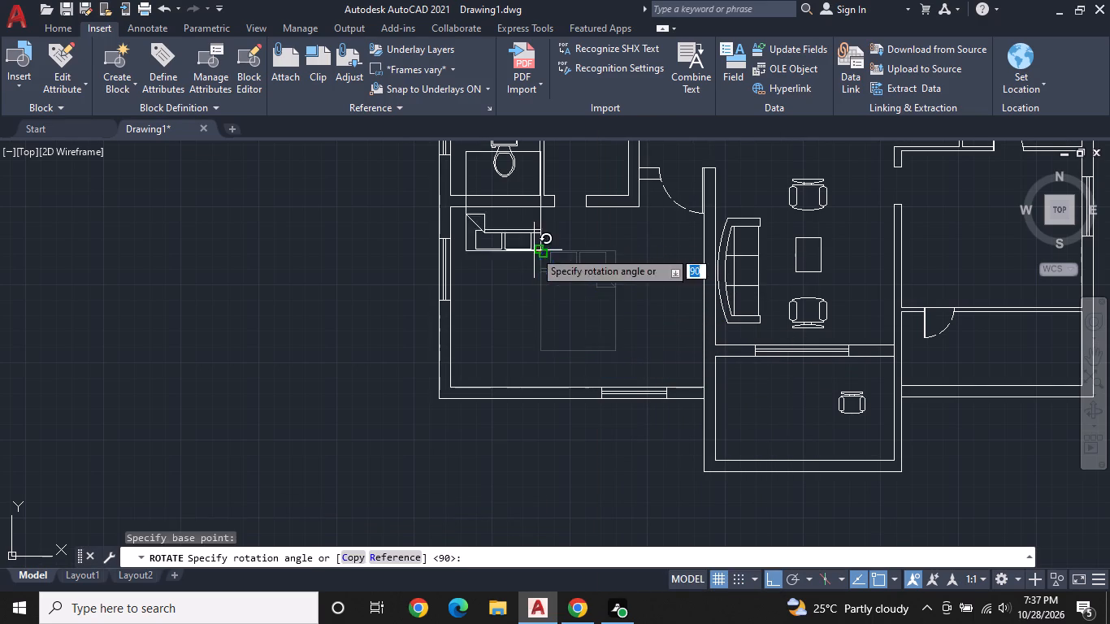
click(470, 250)
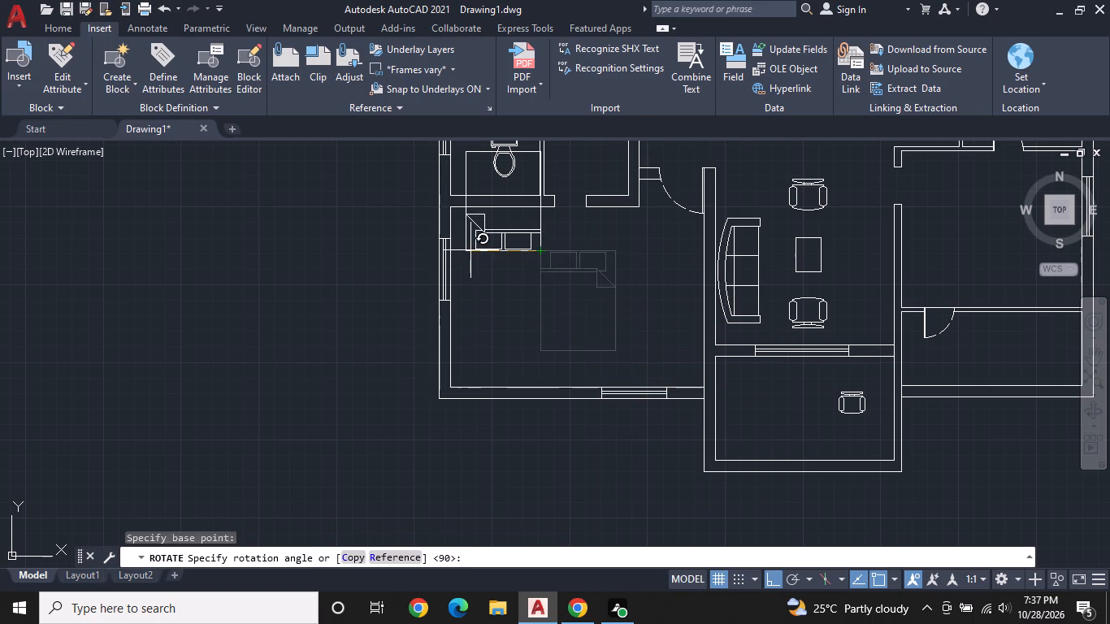
Move the rotated bed into the southwest bedroom with its pillow end against the south wall, just west of the window.
click(491, 246)
click(532, 266)
click(532, 247)
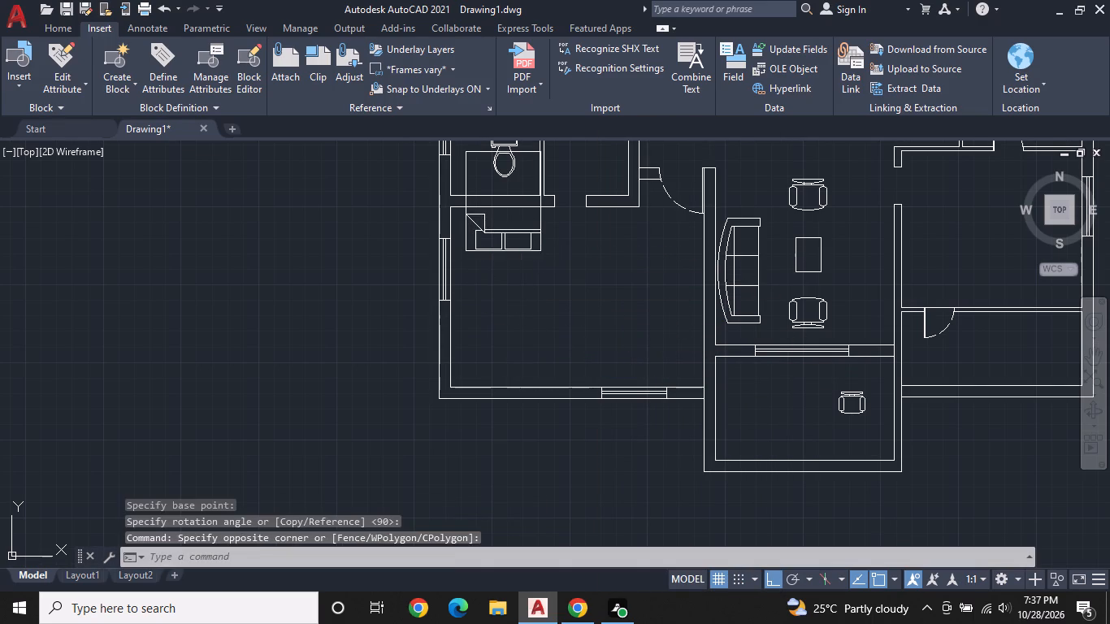
click(542, 254)
key(F8)
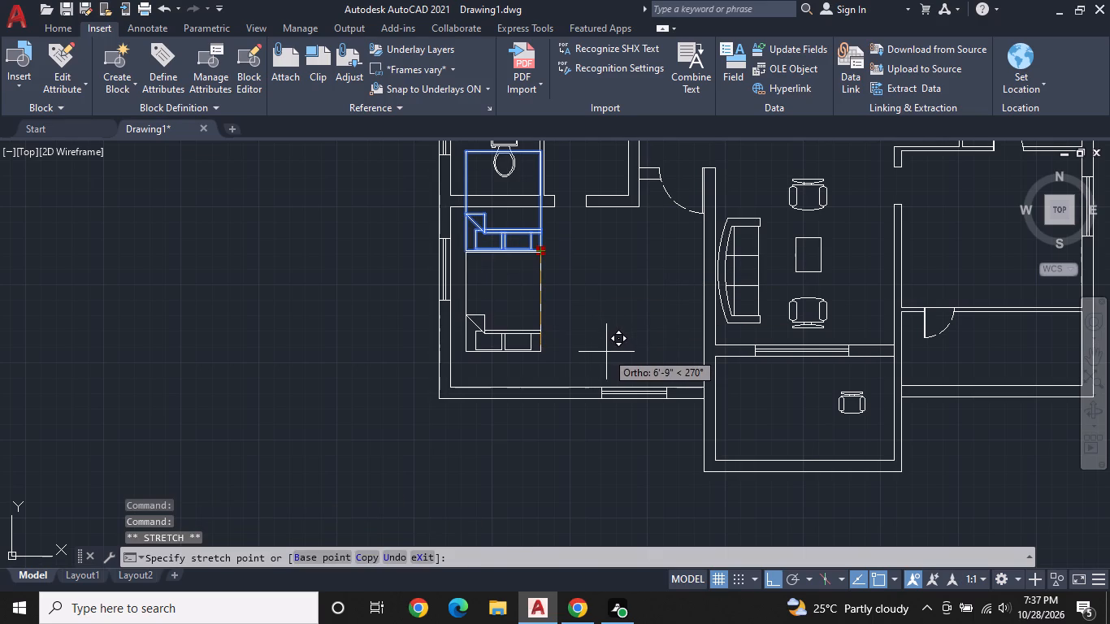
click(582, 383)
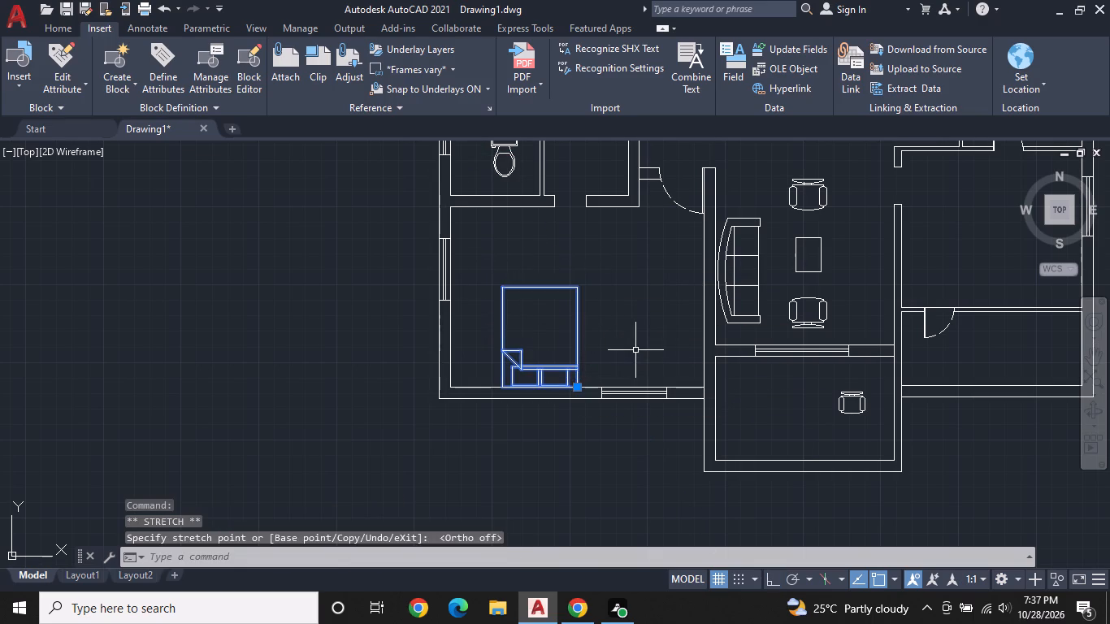
key(Escape)
Rotate the small chair in the south porch by about 312 degrees around the east end of its backrest.
middle_drag(675, 349, 576, 321)
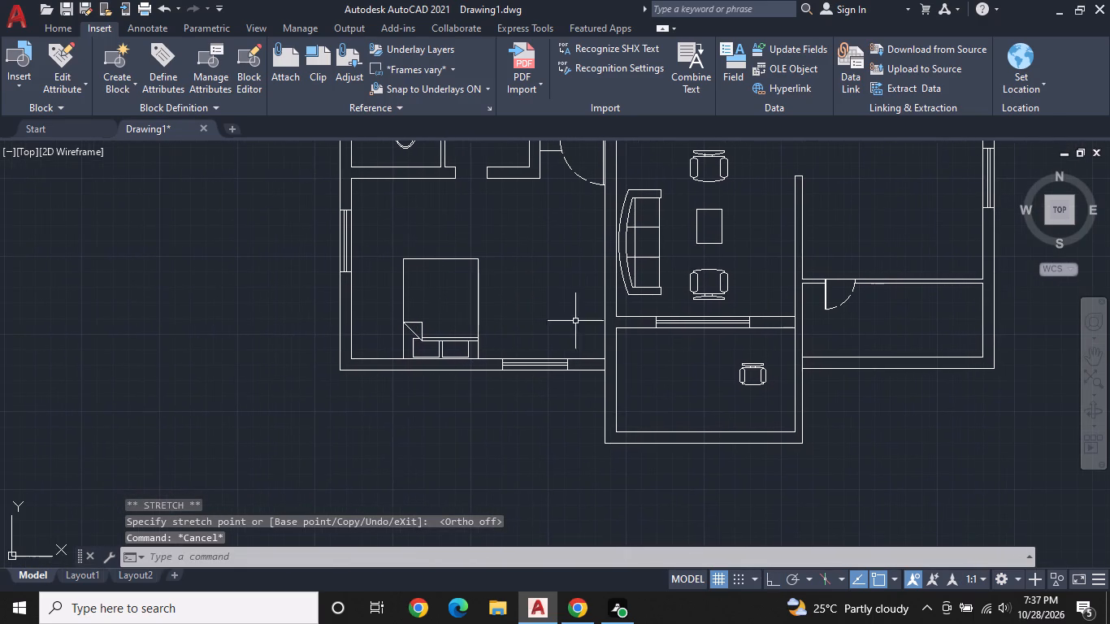
scroll(754, 388, up, 1)
click(762, 357)
right_click(762, 357)
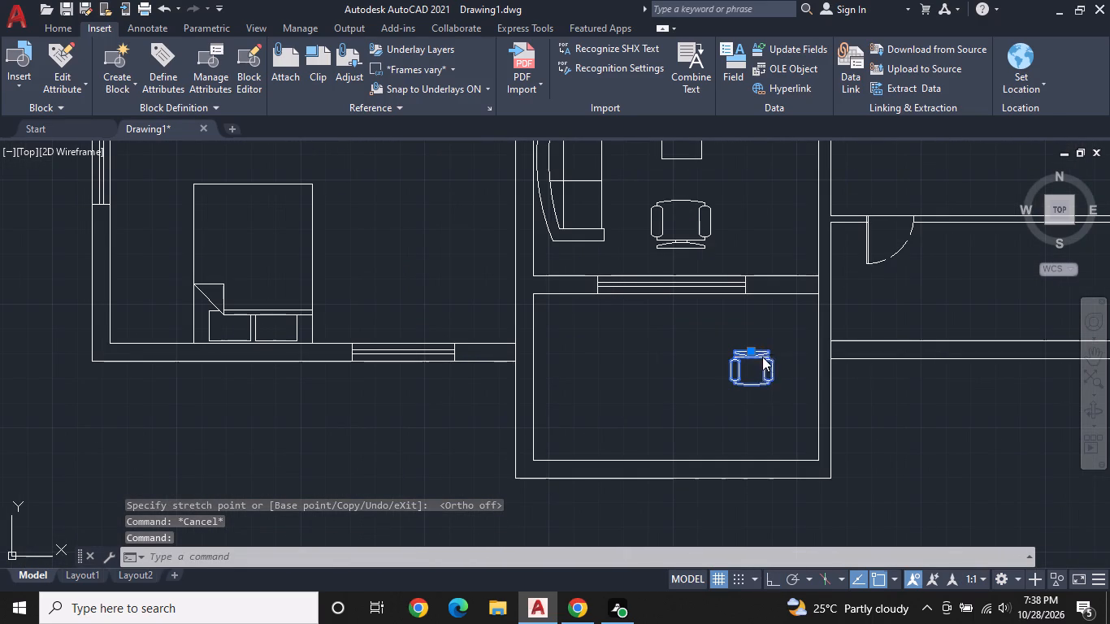
click(835, 370)
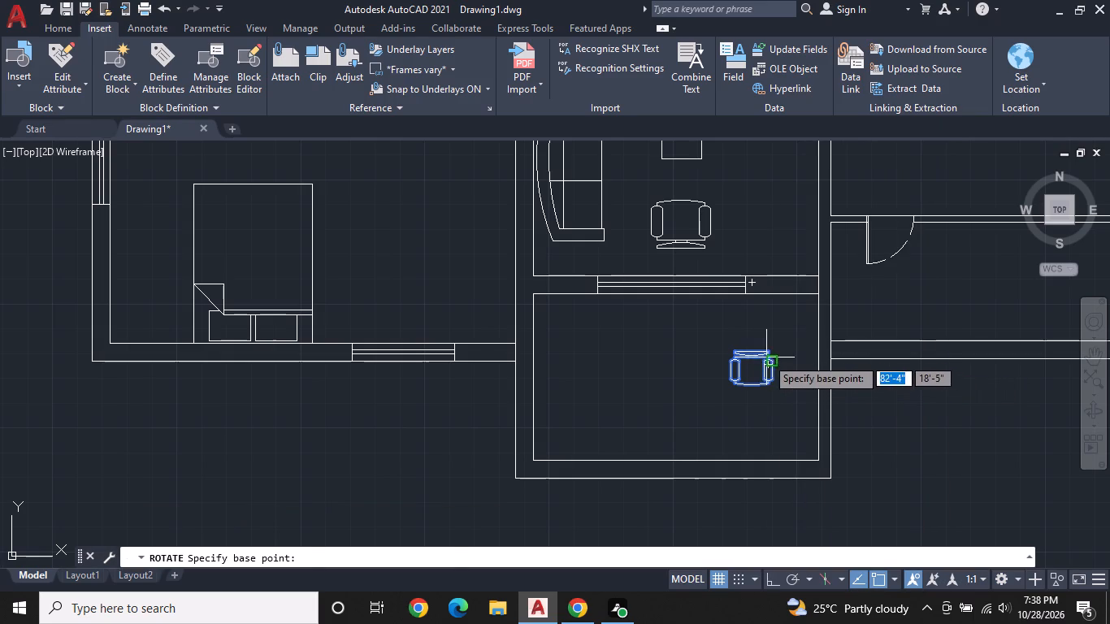
click(764, 351)
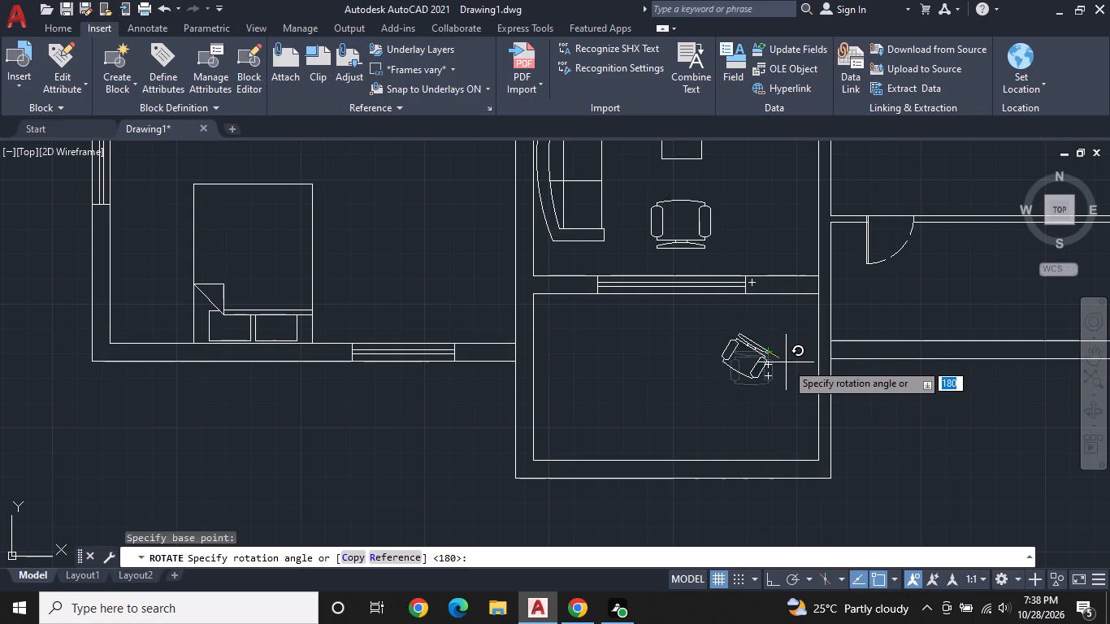
click(791, 377)
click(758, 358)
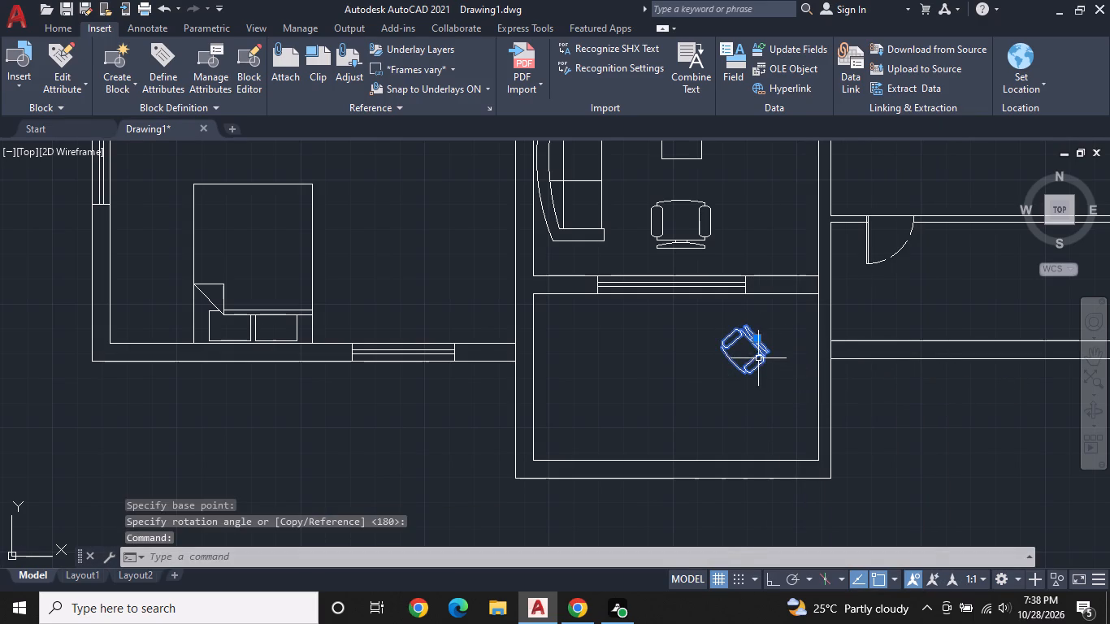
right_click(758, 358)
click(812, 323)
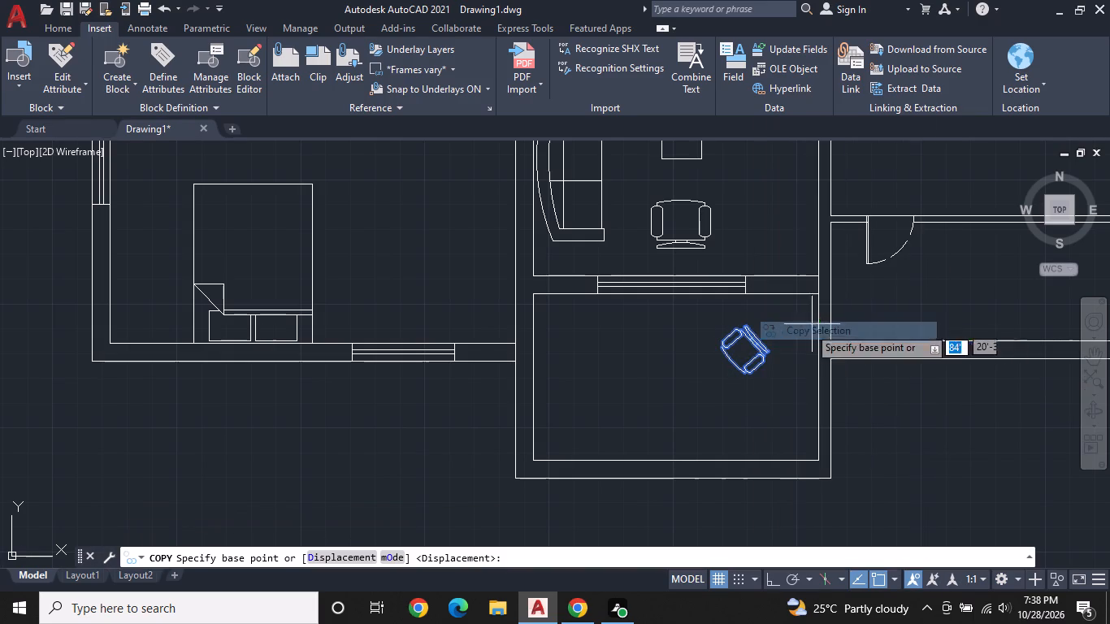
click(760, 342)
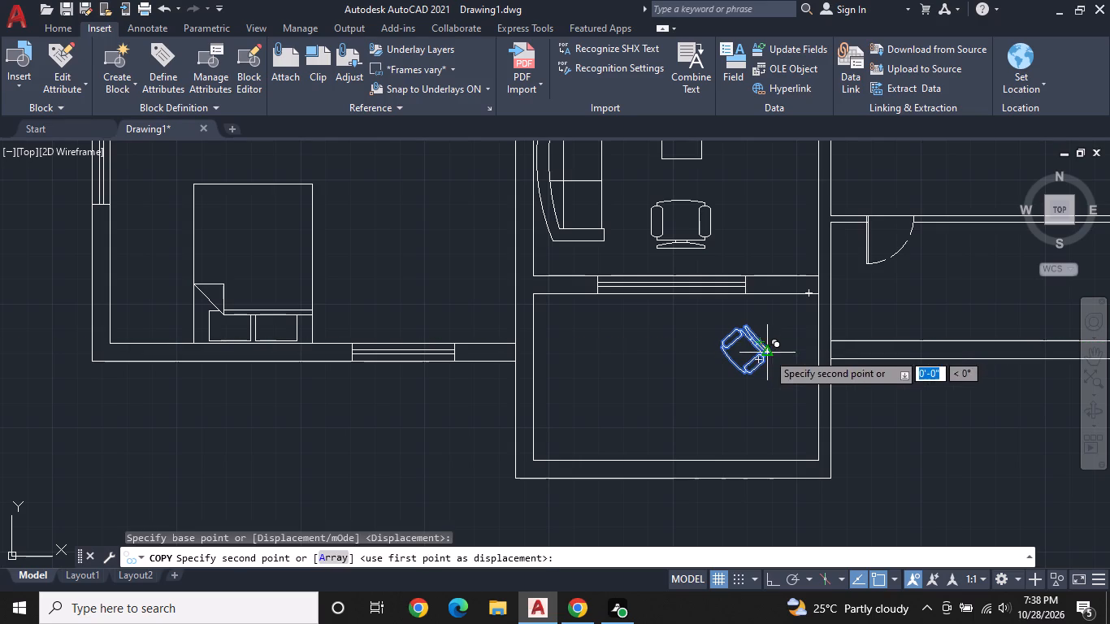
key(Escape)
Copy the angled porch chair about 6 feet west, into the porch's west half.
click(767, 351)
right_click(767, 351)
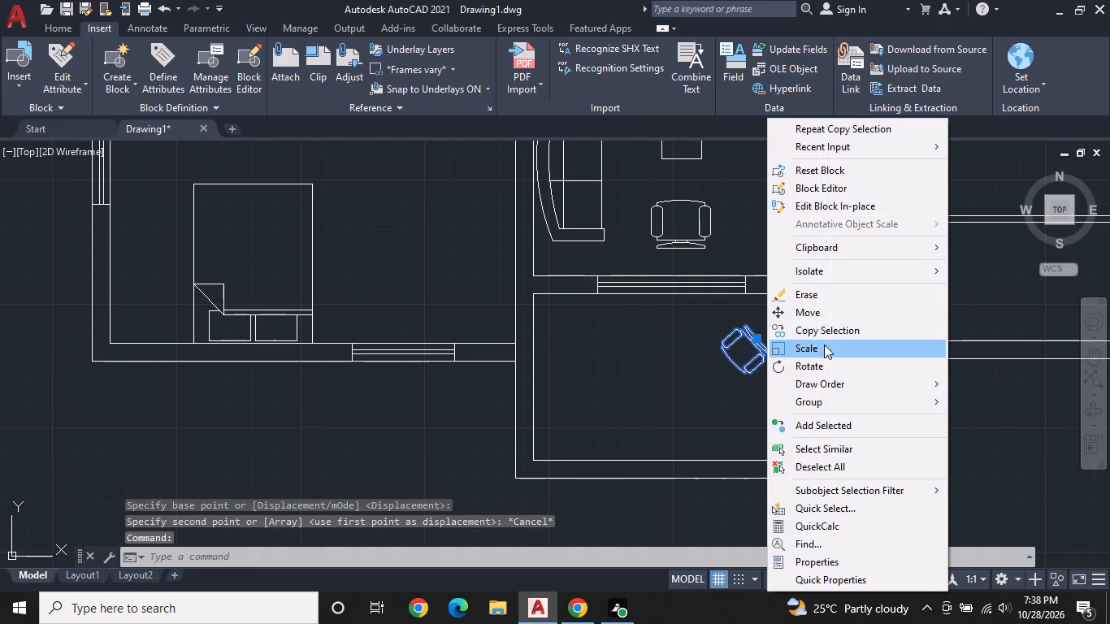
click(841, 329)
click(755, 344)
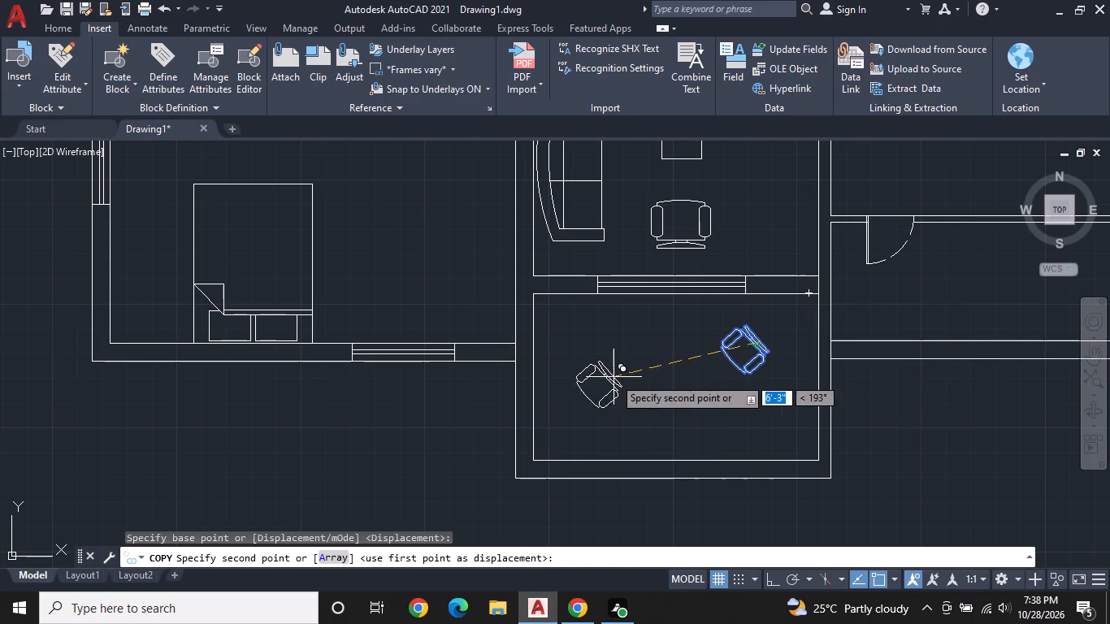
click(606, 340)
key(Escape)
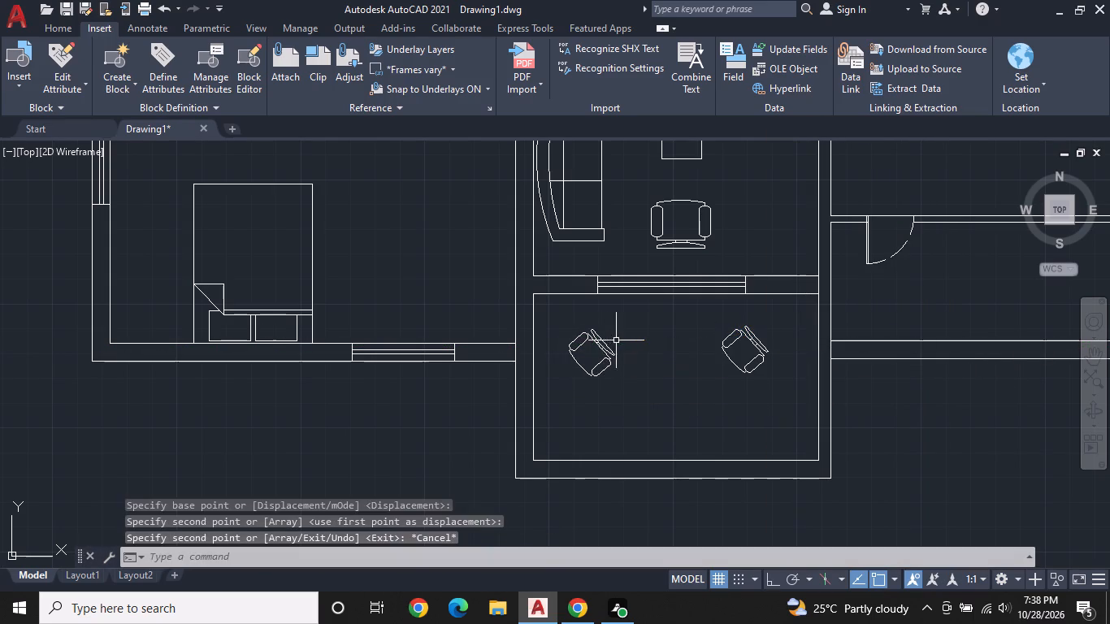
Rotate the copied west chair counterclockwise about its backrest's north end so it faces south-southeast.
click(608, 351)
right_click(608, 351)
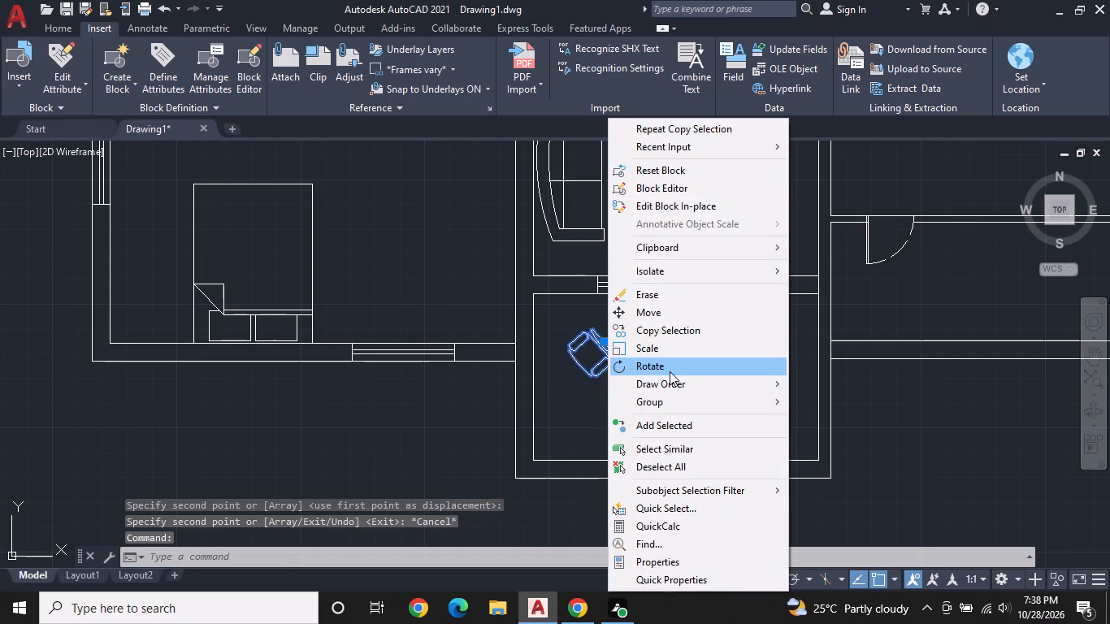
click(670, 371)
click(594, 327)
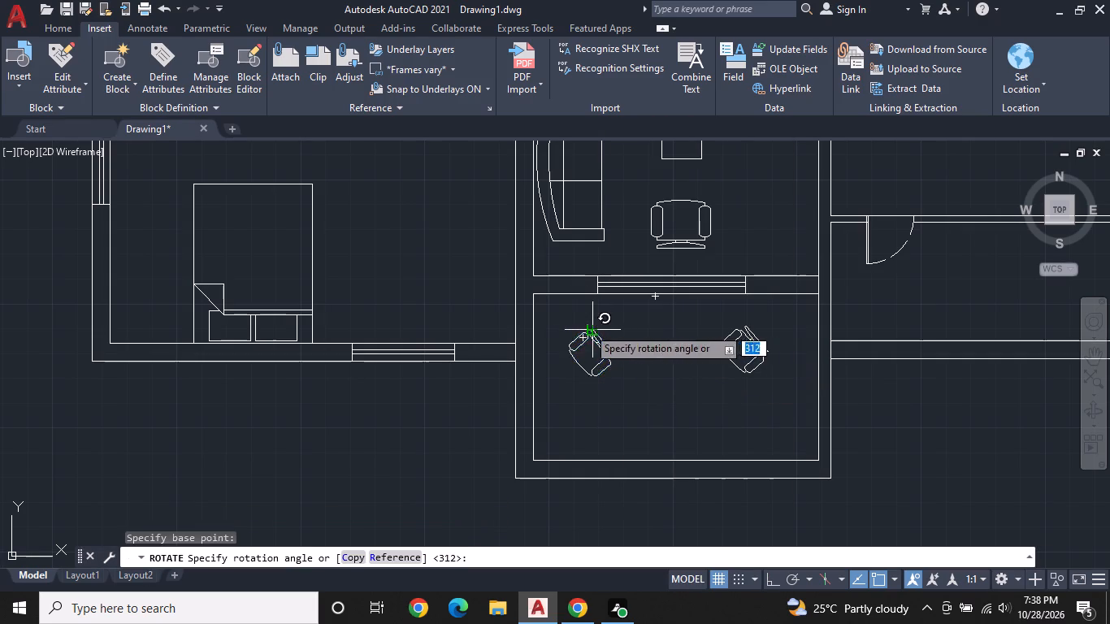
click(604, 304)
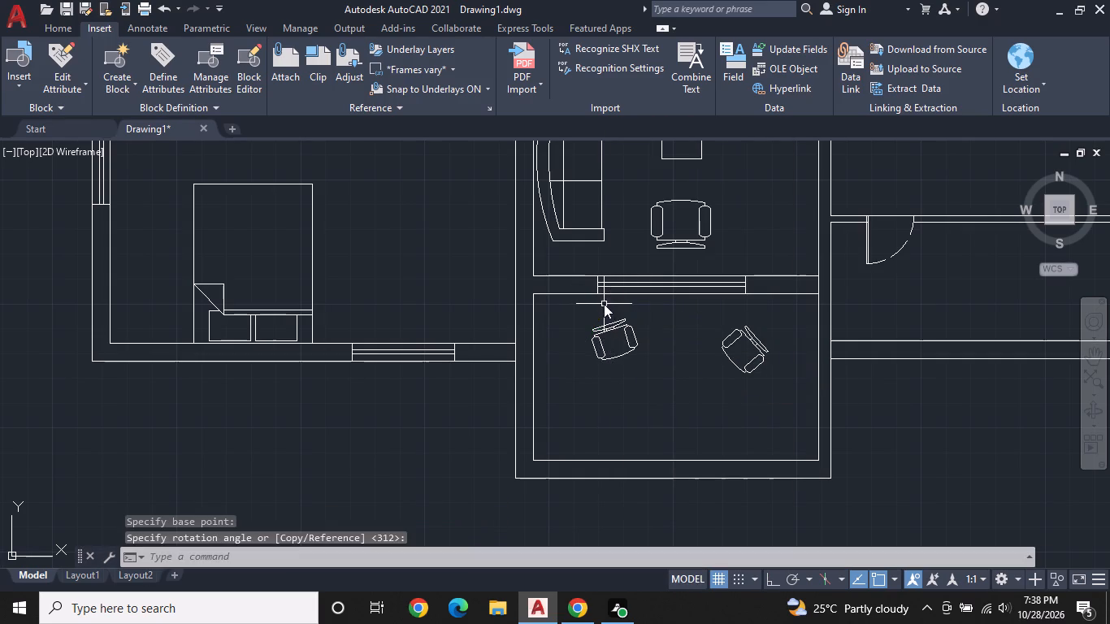
Move the west porch chair slightly southwest, away from the window wall.
click(607, 330)
click(609, 324)
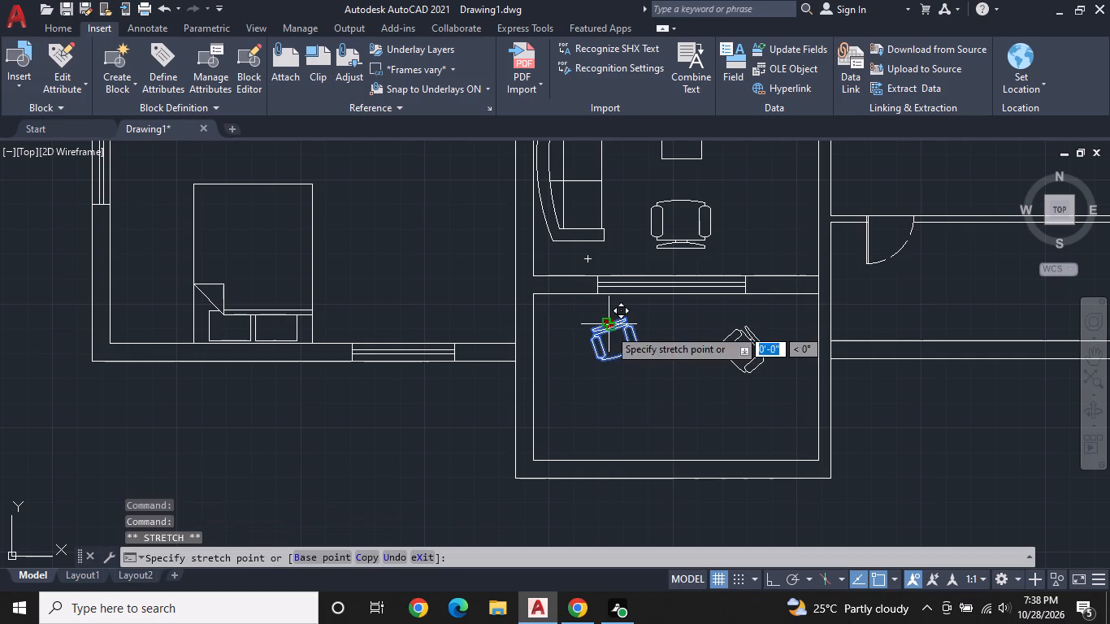
click(596, 352)
key(Escape)
Draw an L-shaped counter edge in the east room, running south from the north wall, then about 9'-3" west to the west wall.
scroll(765, 338, down, 1)
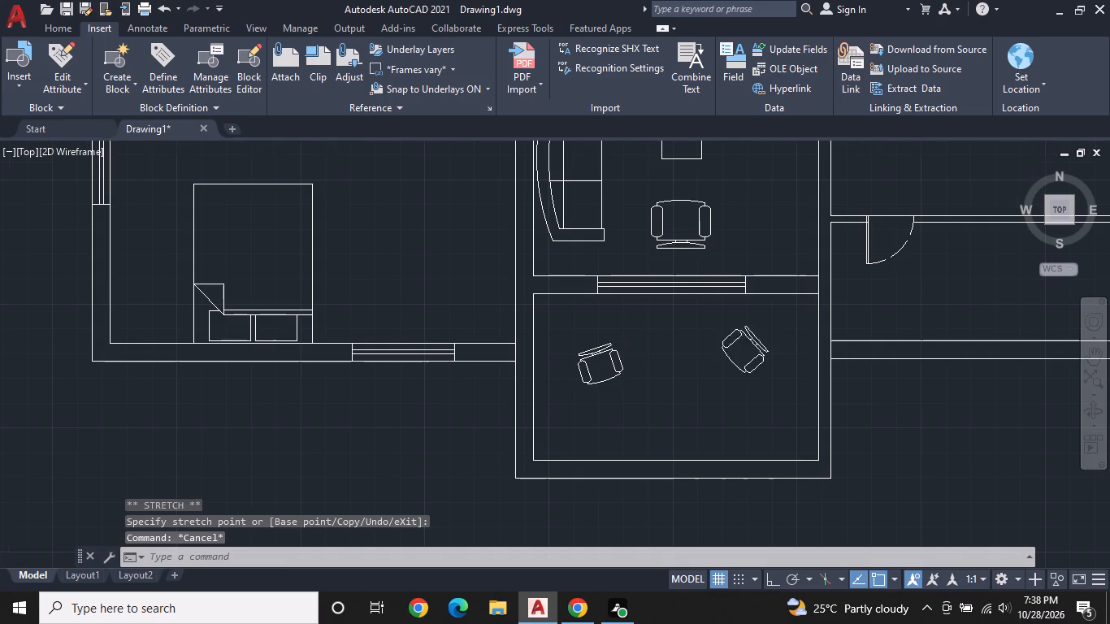
middle_drag(782, 339, 528, 419)
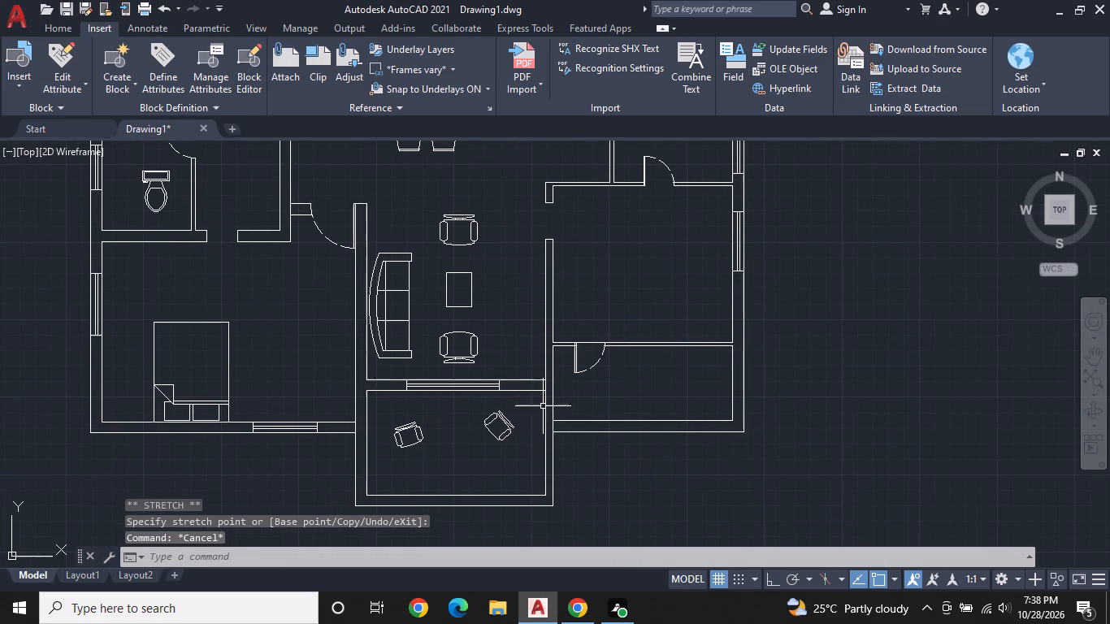
middle_drag(707, 294, 675, 346)
text(L)
key(space)
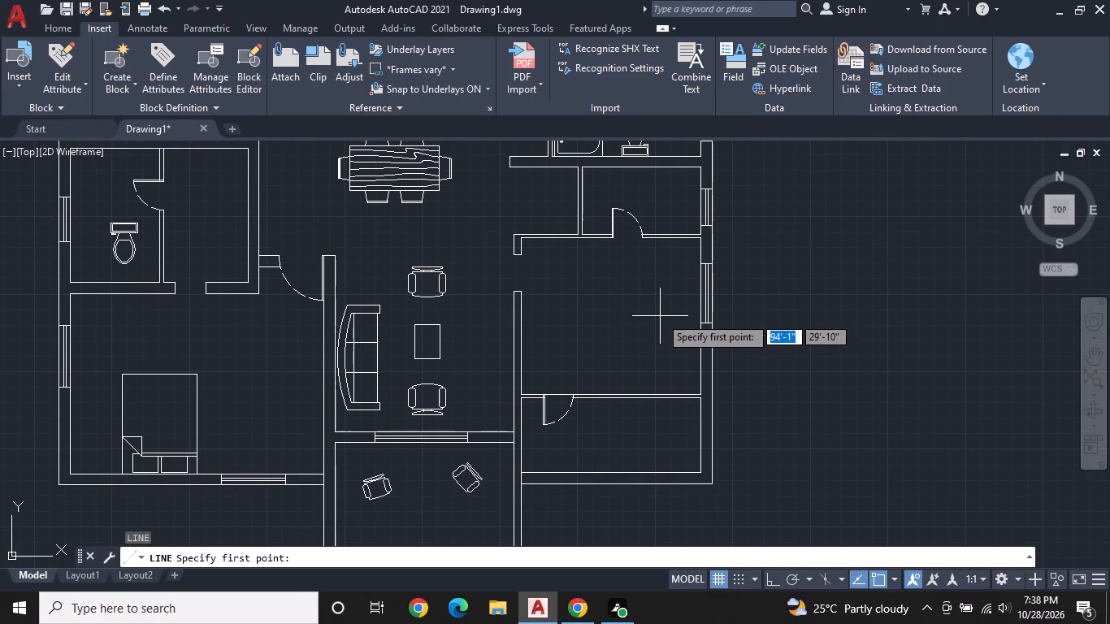
click(659, 238)
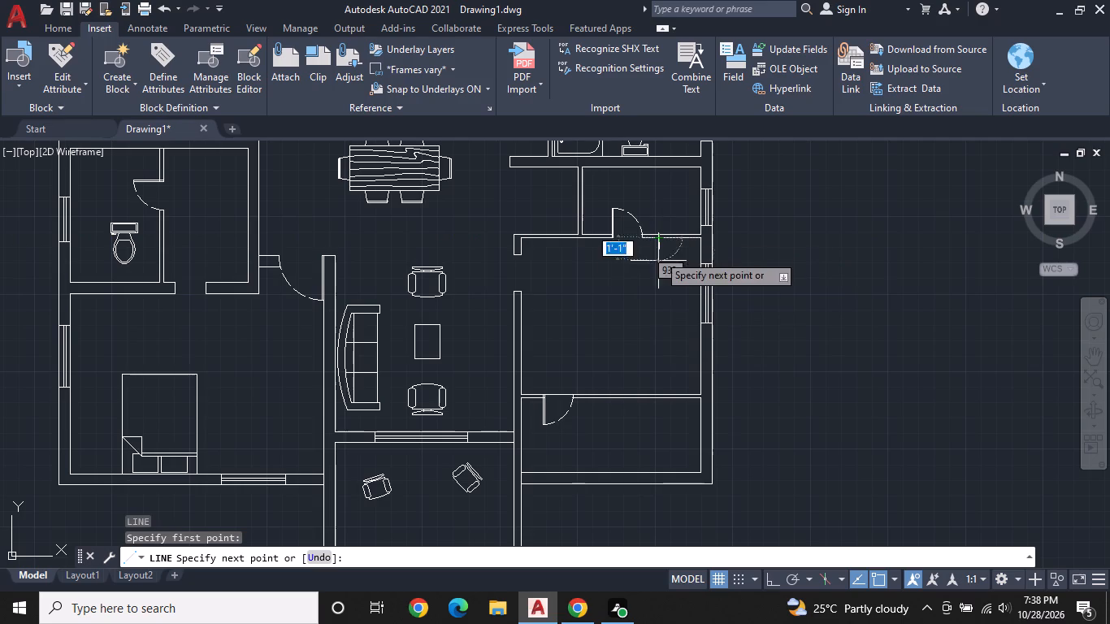
key(F8)
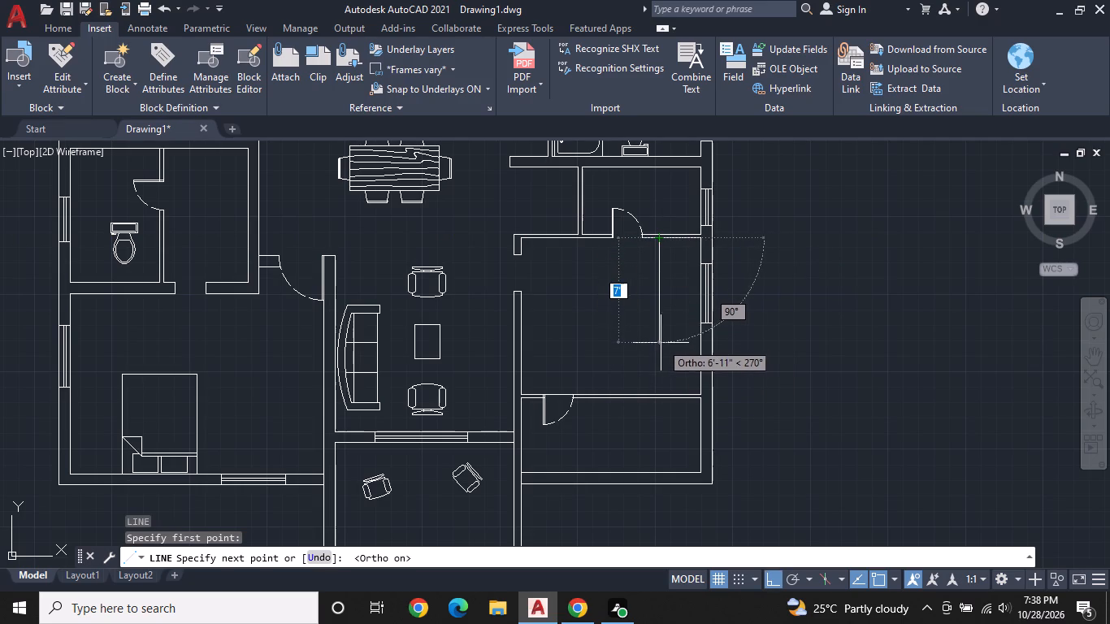
click(656, 358)
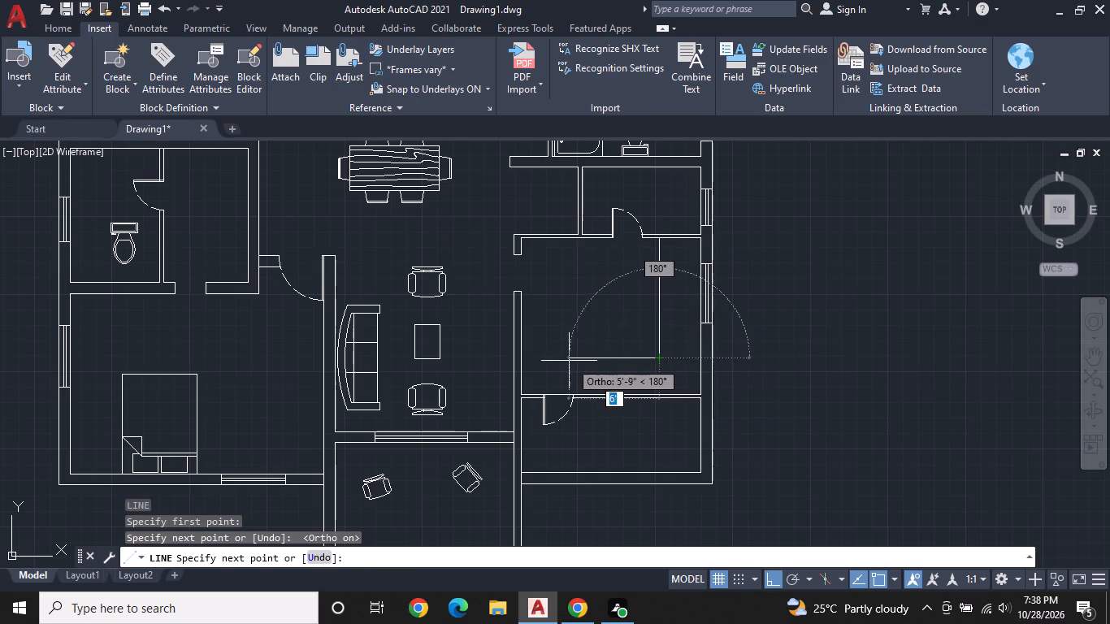
click(522, 362)
key(space)
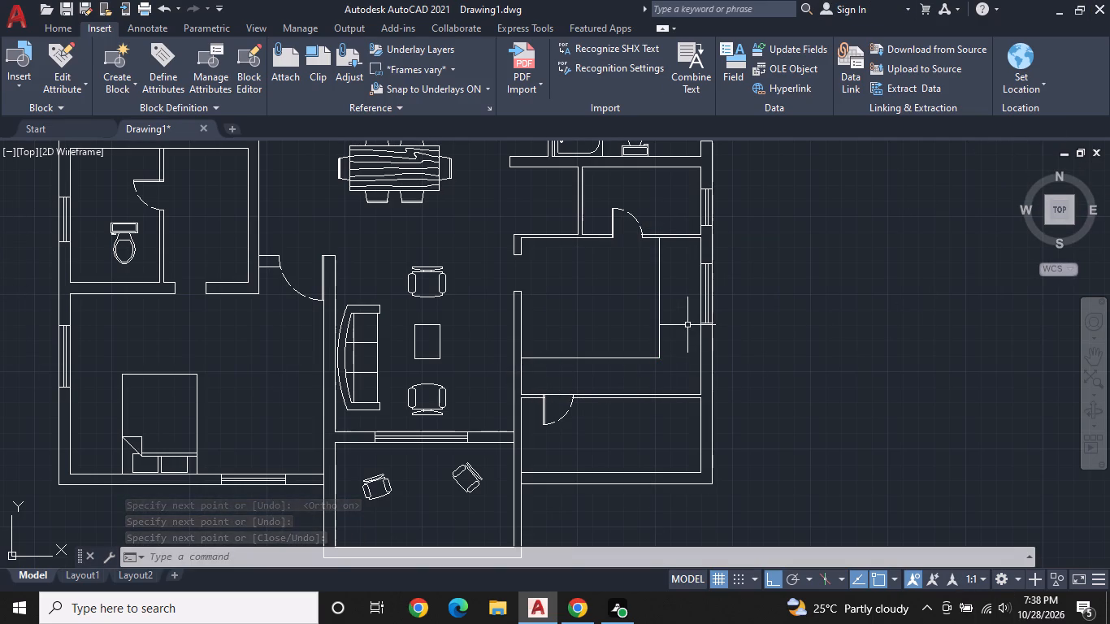
Draw a rectangle about 2' wide by 3'-7" long on the east counter, beside the window.
scroll(674, 298, up, 1)
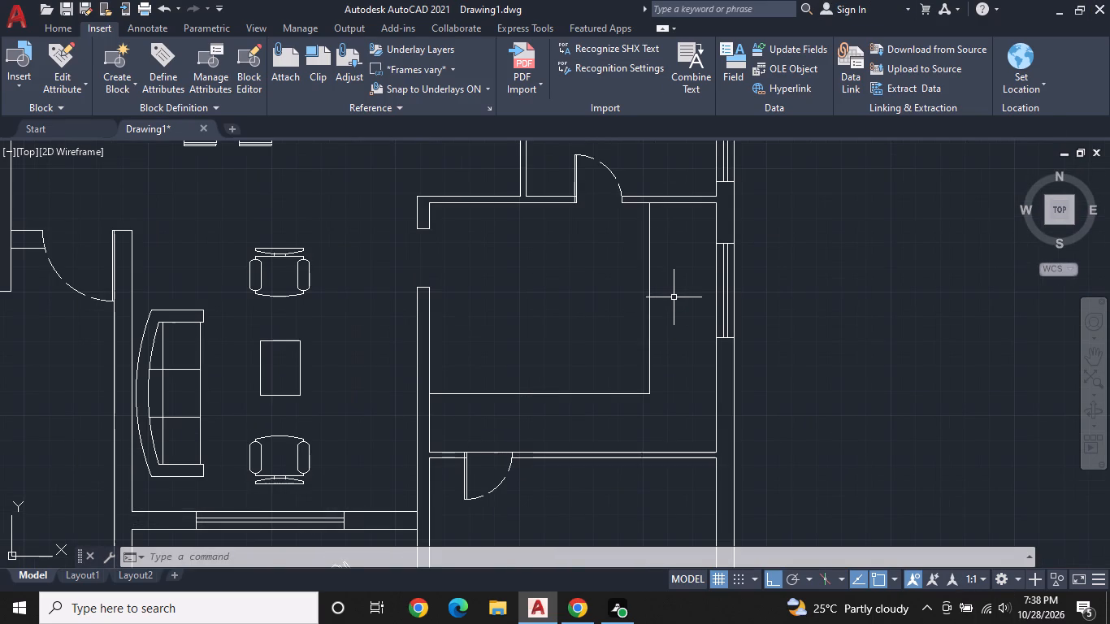
text(REC)
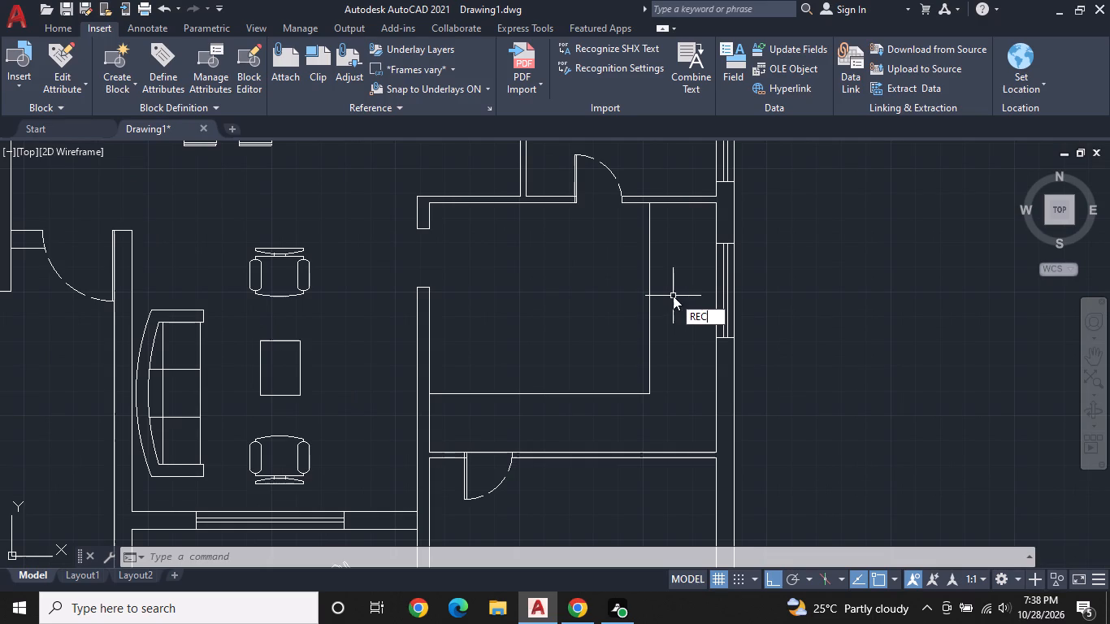
key(space)
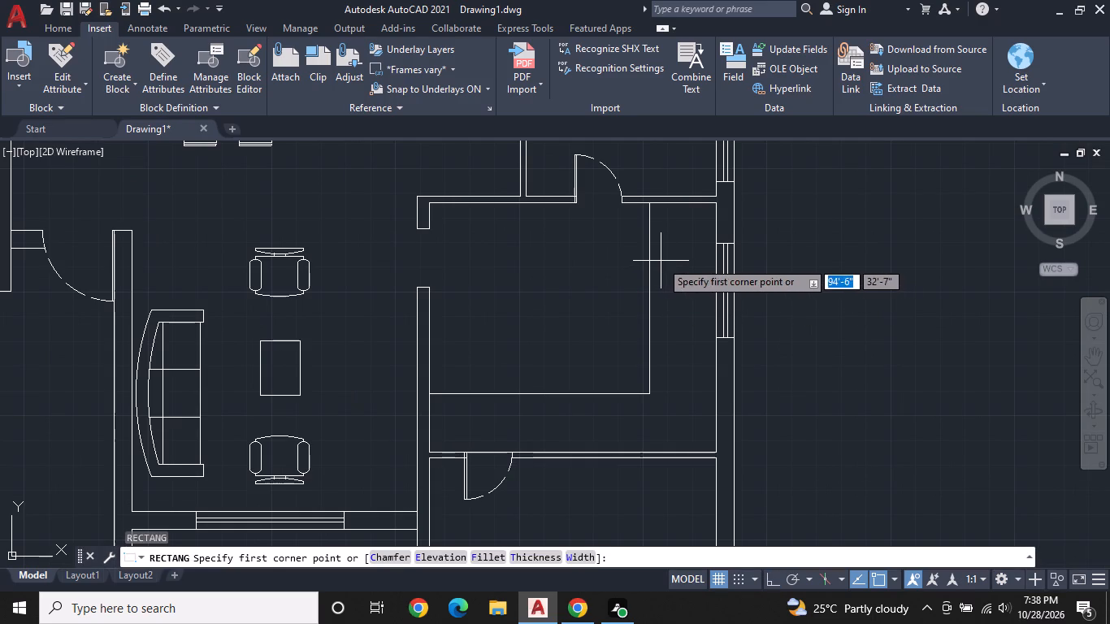
click(659, 262)
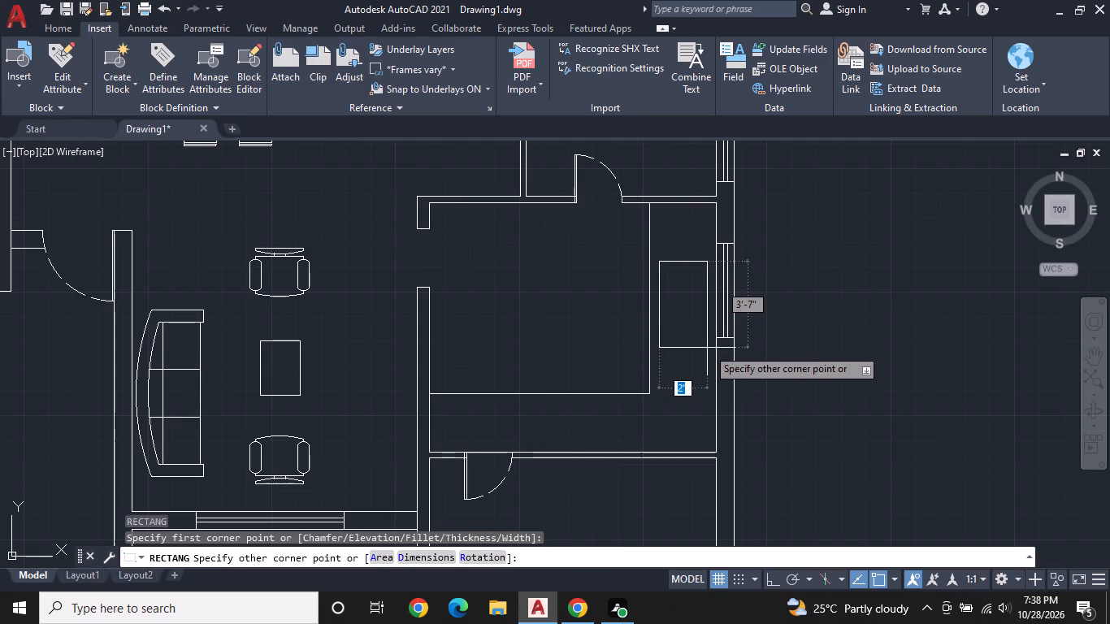
click(707, 348)
Draw a circle of about 4" radius near the north end of the counter rectangle.
scroll(682, 288, up, 1)
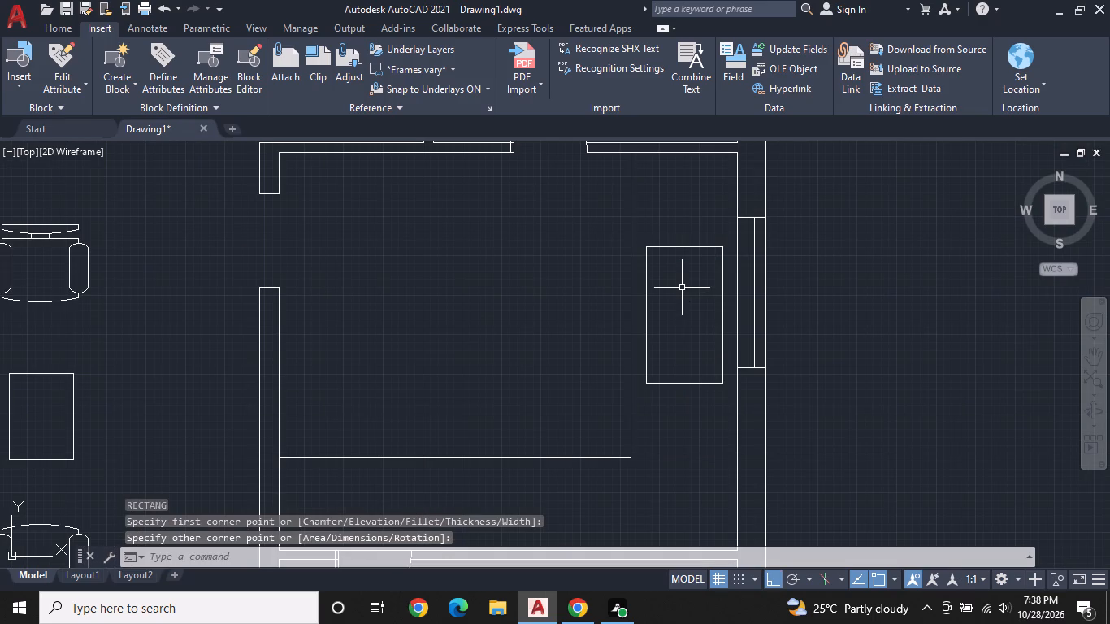
text(C)
key(space)
click(693, 276)
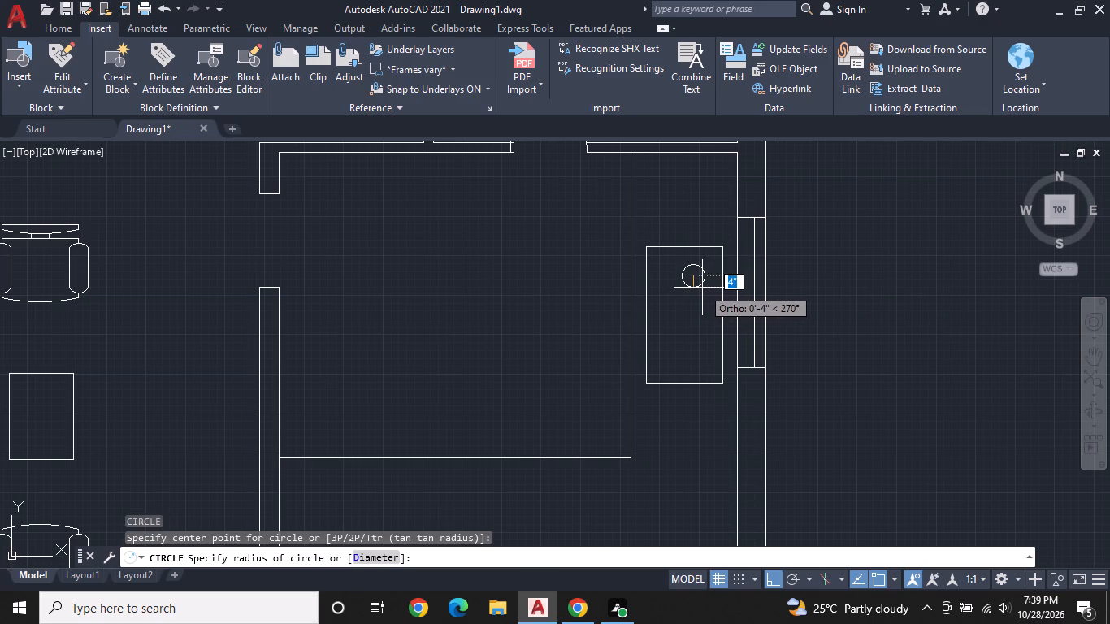
click(702, 288)
Copy the circle about 1" east so the two circles overlap inside the counter rectangle.
click(702, 285)
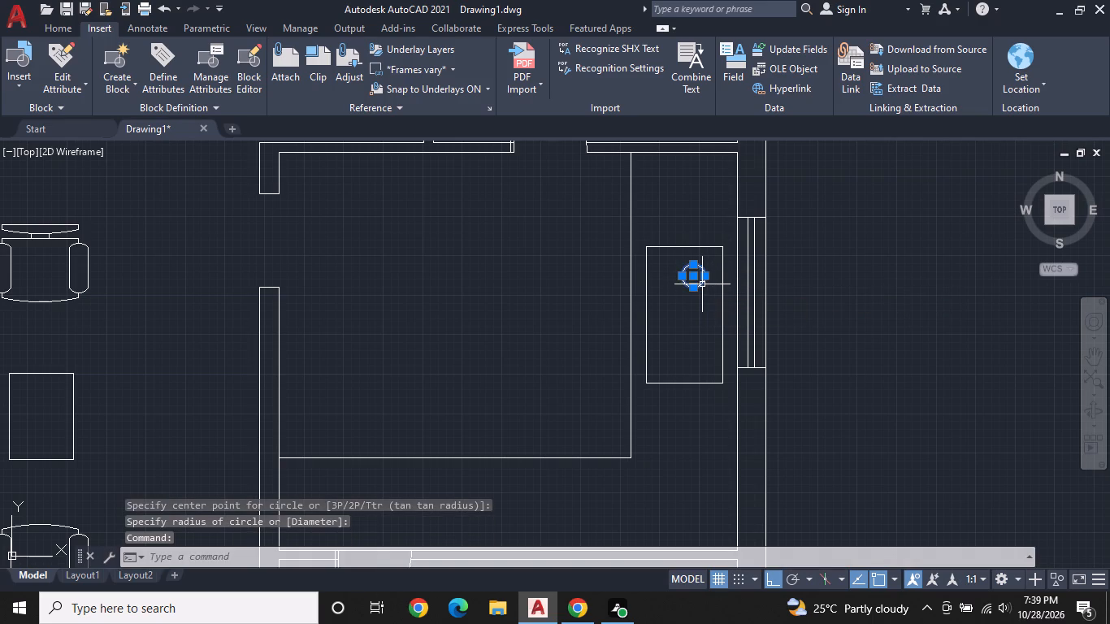
right_click(701, 282)
click(747, 336)
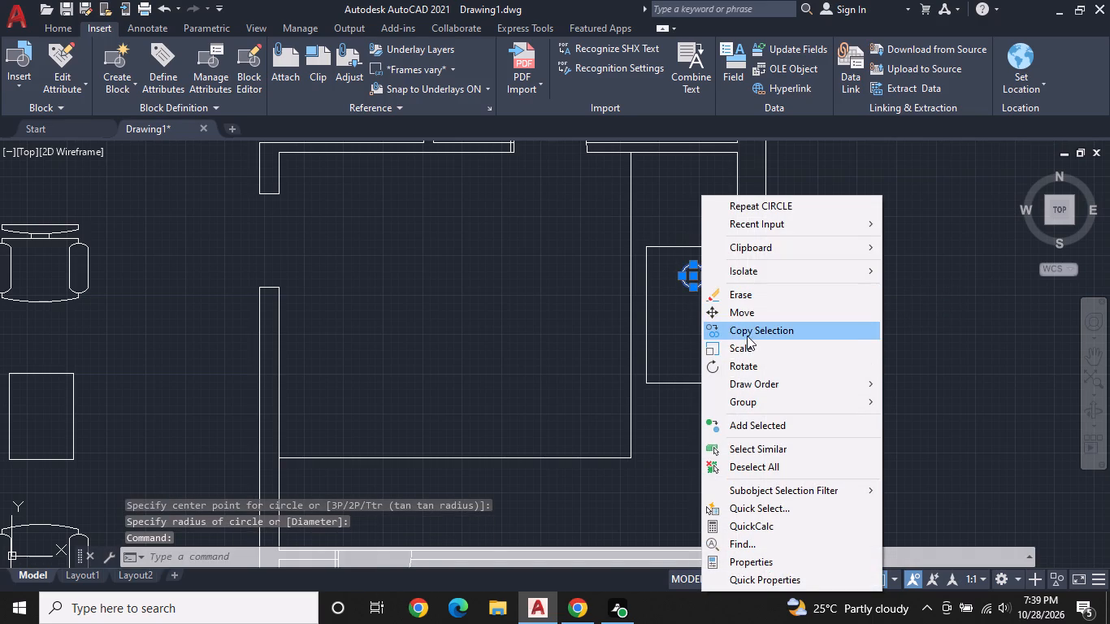
scroll(690, 284, up, 2)
click(700, 257)
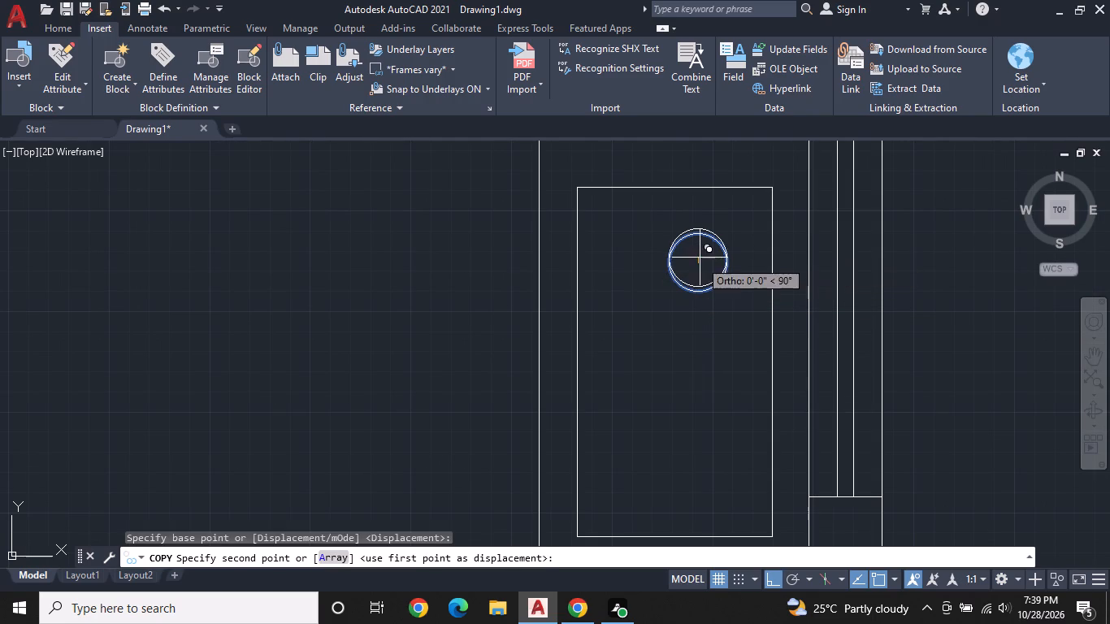
click(709, 265)
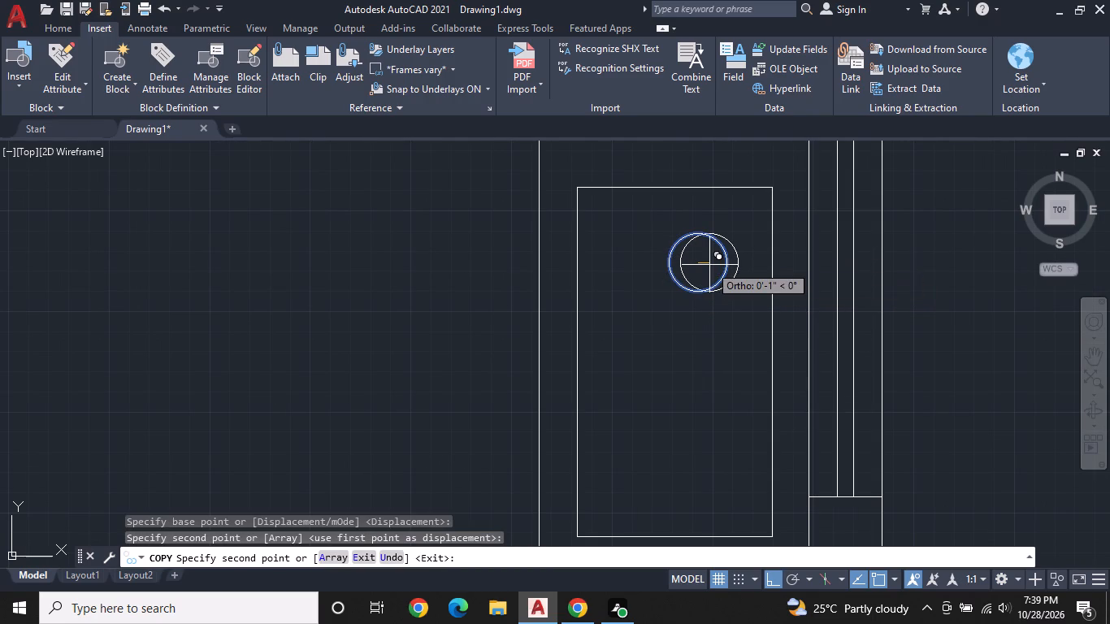
key(Escape)
Copy the pair of overlapping circles about 1'-8" south within the counter rectangle.
click(721, 292)
click(671, 272)
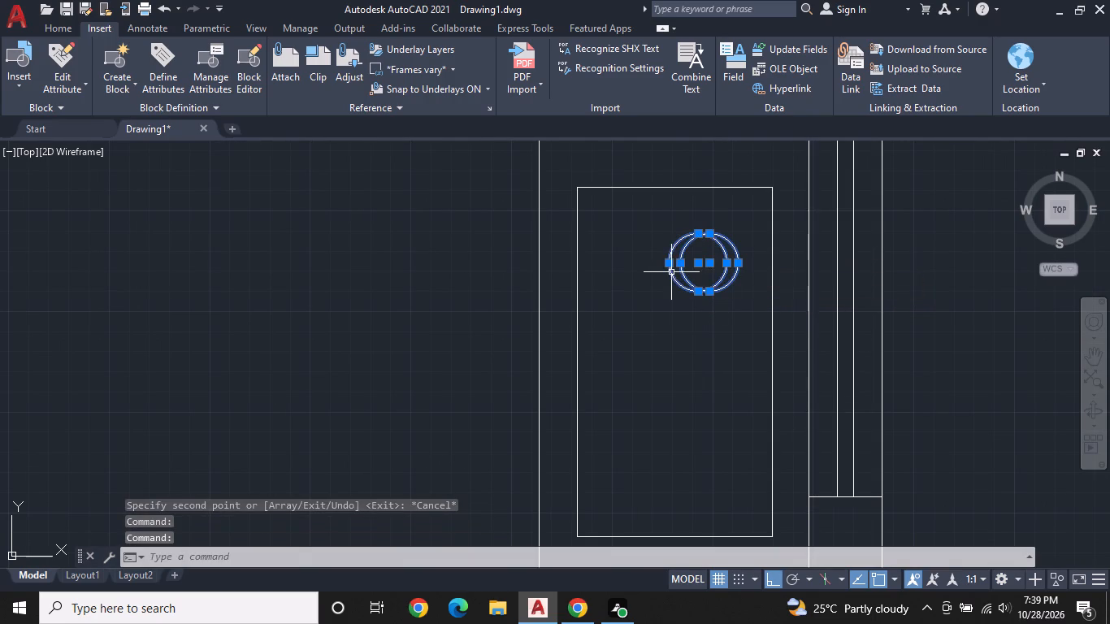
right_click(671, 272)
click(743, 352)
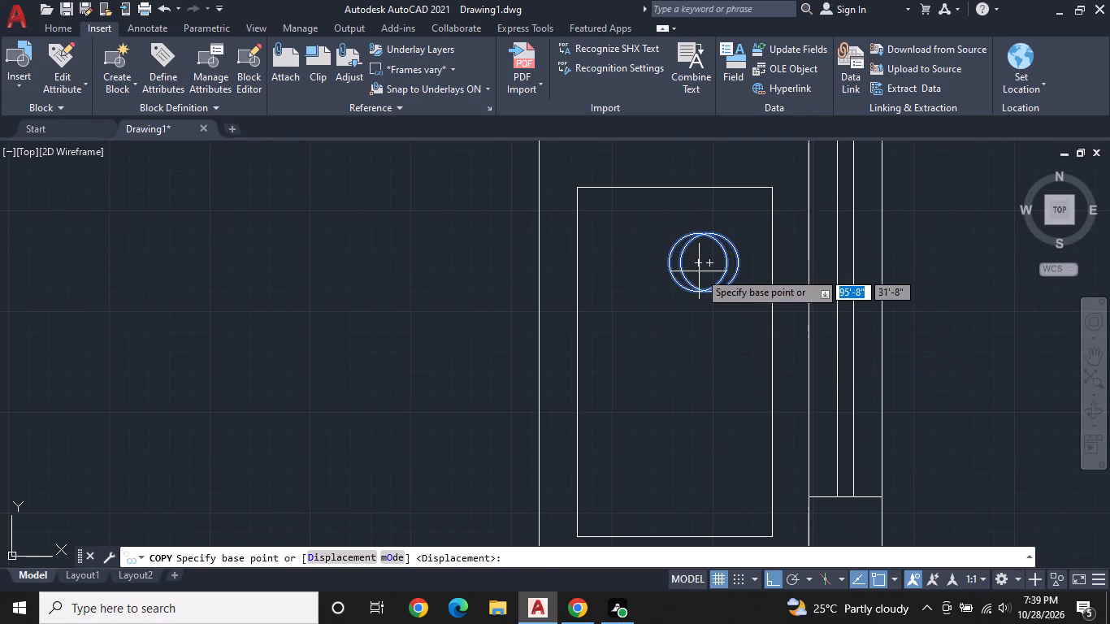
click(699, 263)
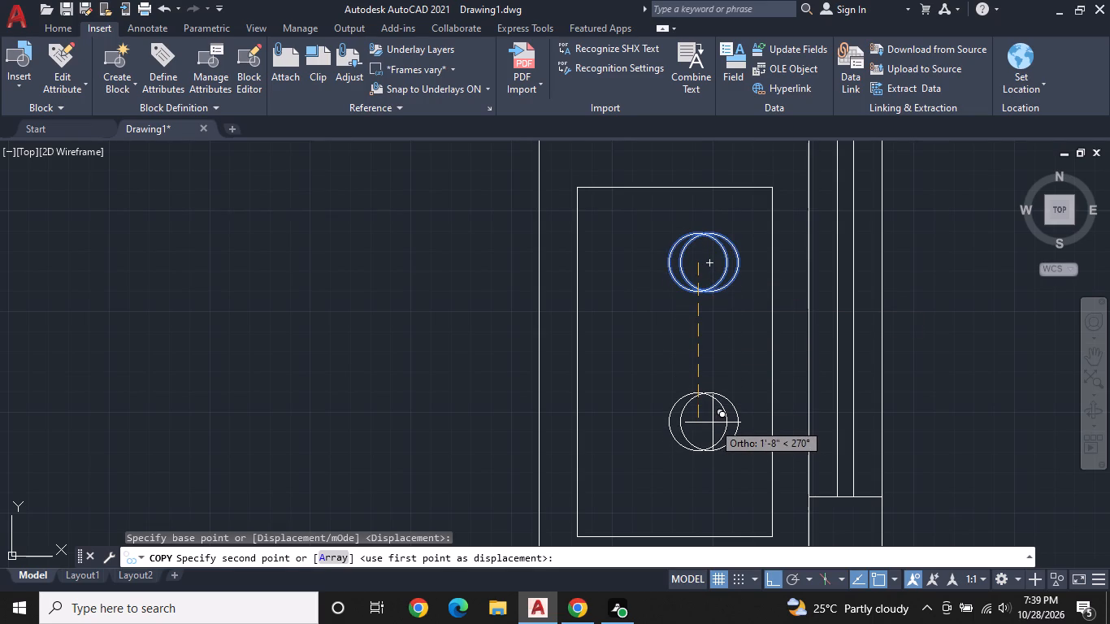
click(713, 422)
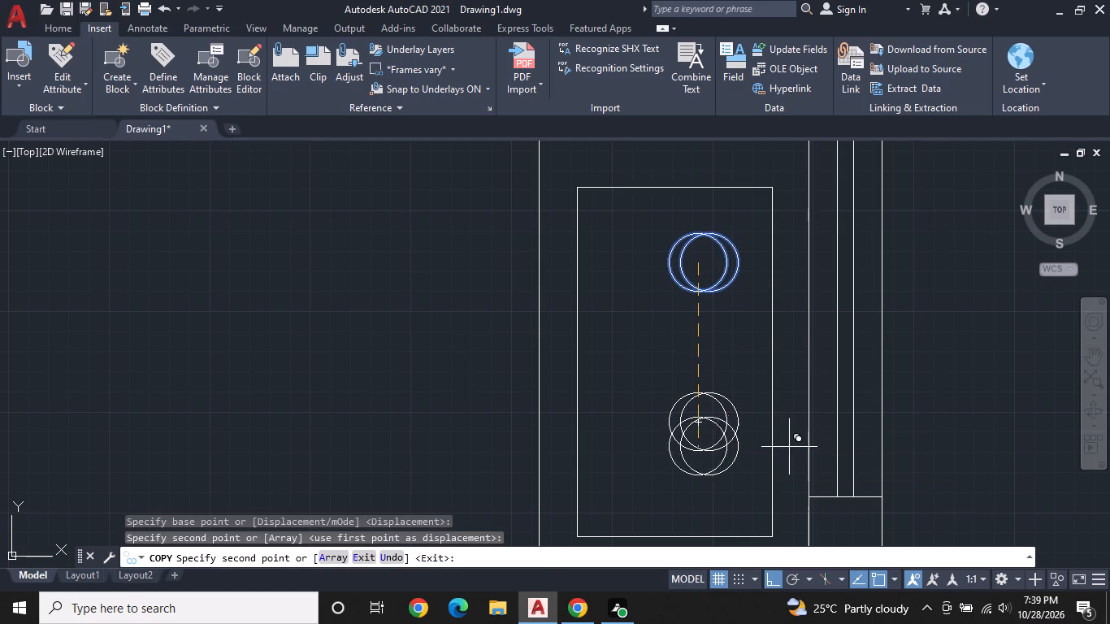
key(Escape)
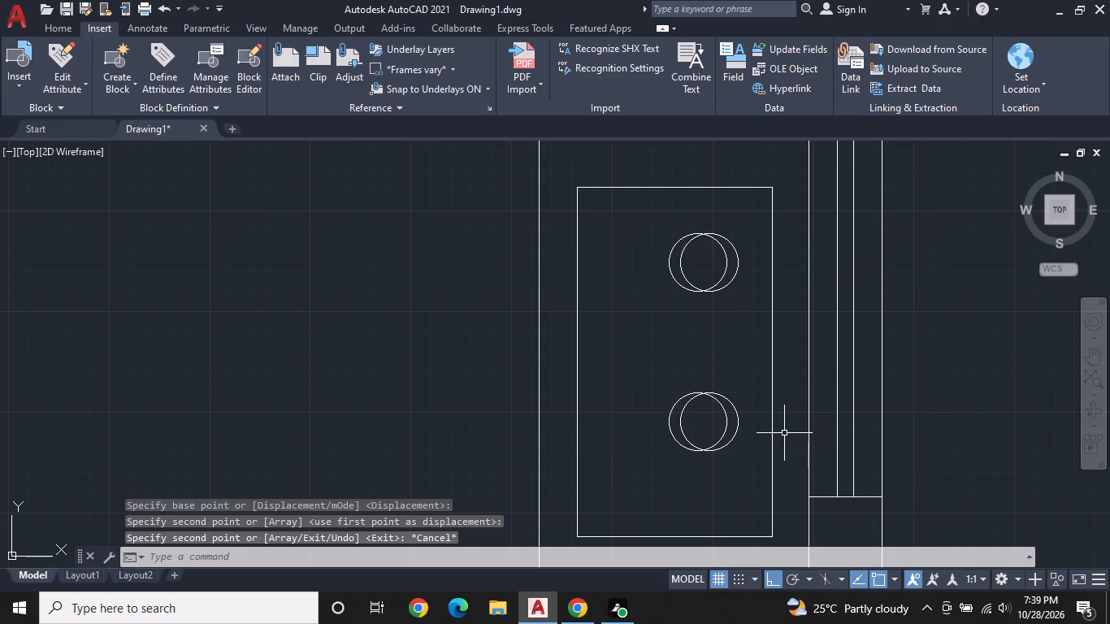
Draw a north-south line across the full length of the counter rectangle, near its west edge, to form a narrow strip.
text(L)
key(space)
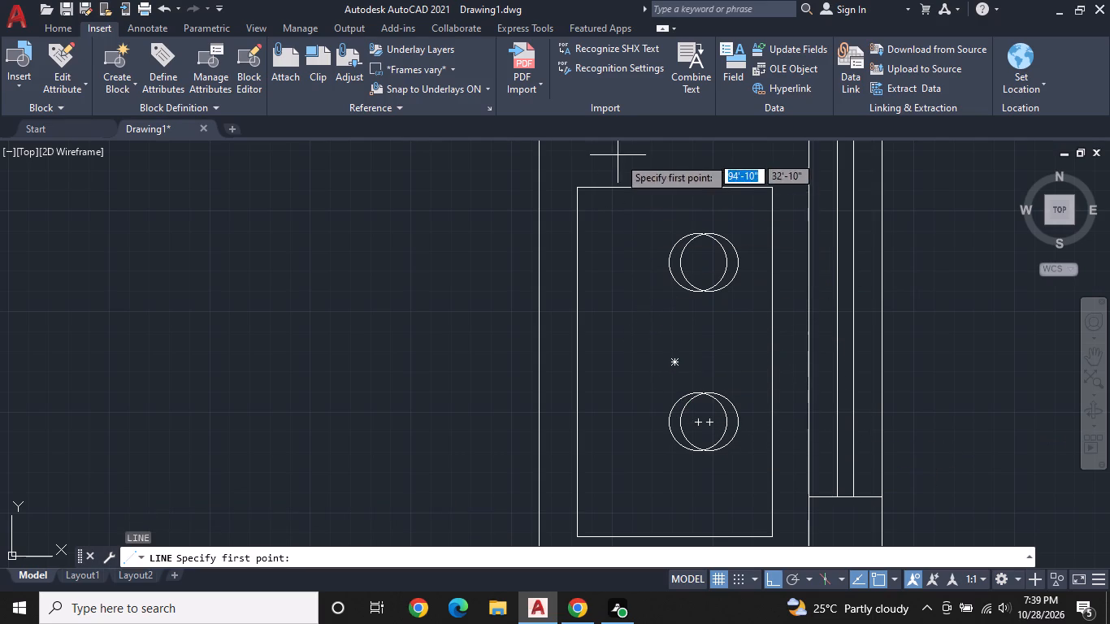
click(631, 188)
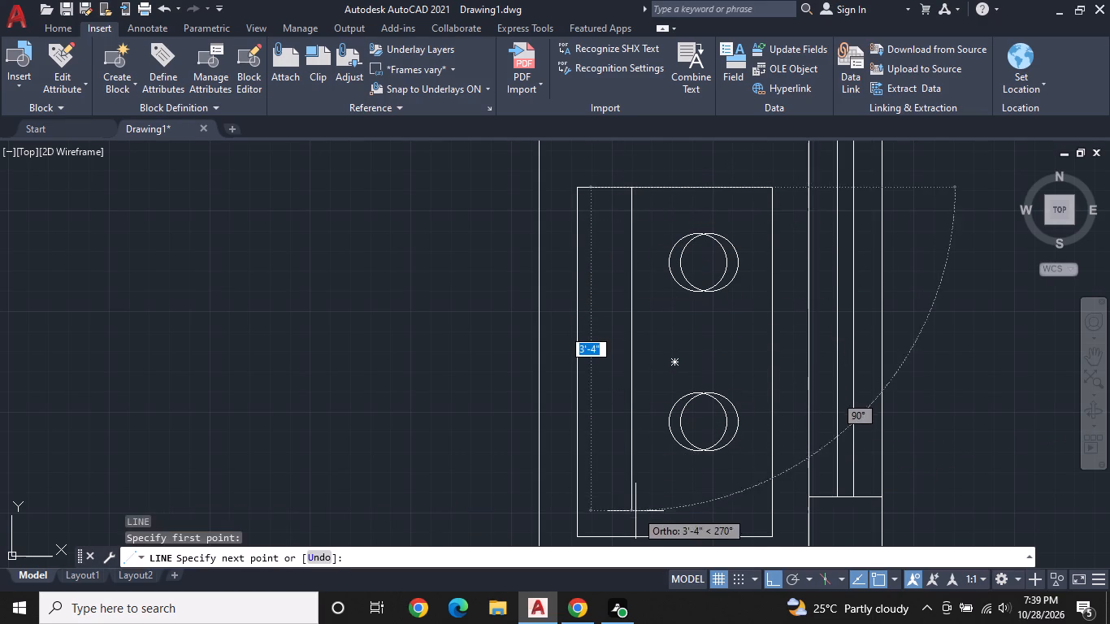
click(635, 537)
key(Escape)
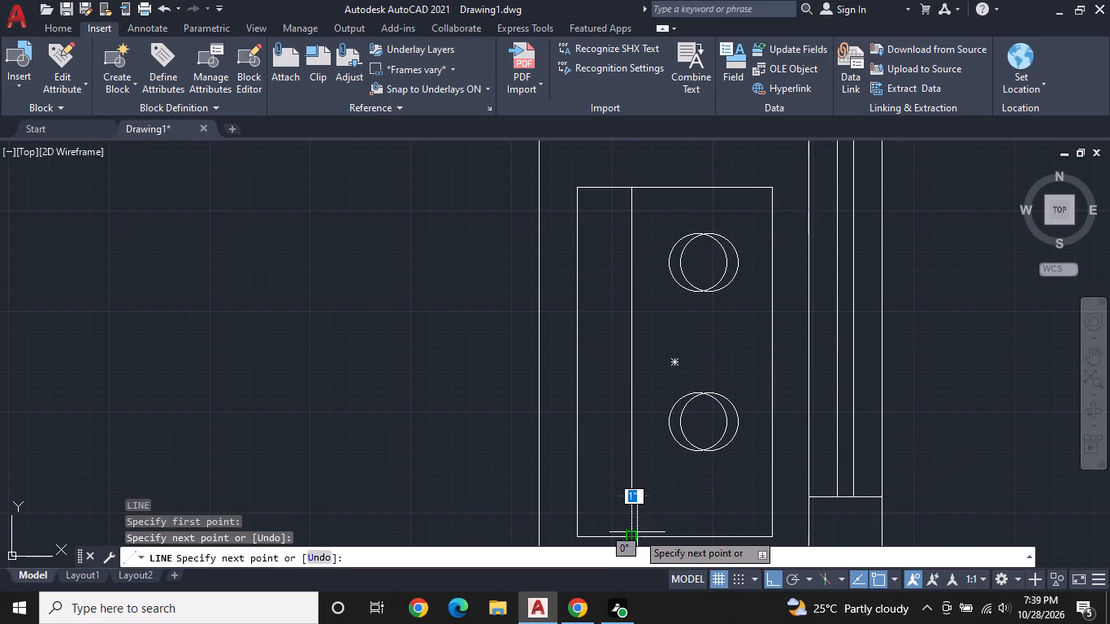
Draw two circles of about 2" radius in the narrow west strip, one beside each pair of overlapping circles.
text(C)
key(space)
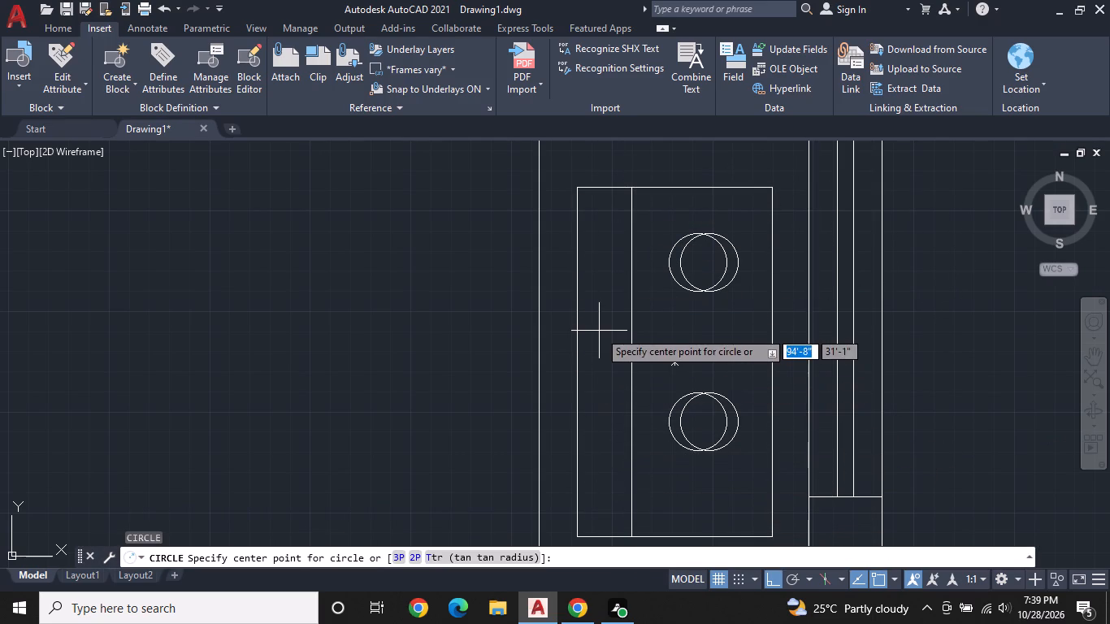
click(601, 266)
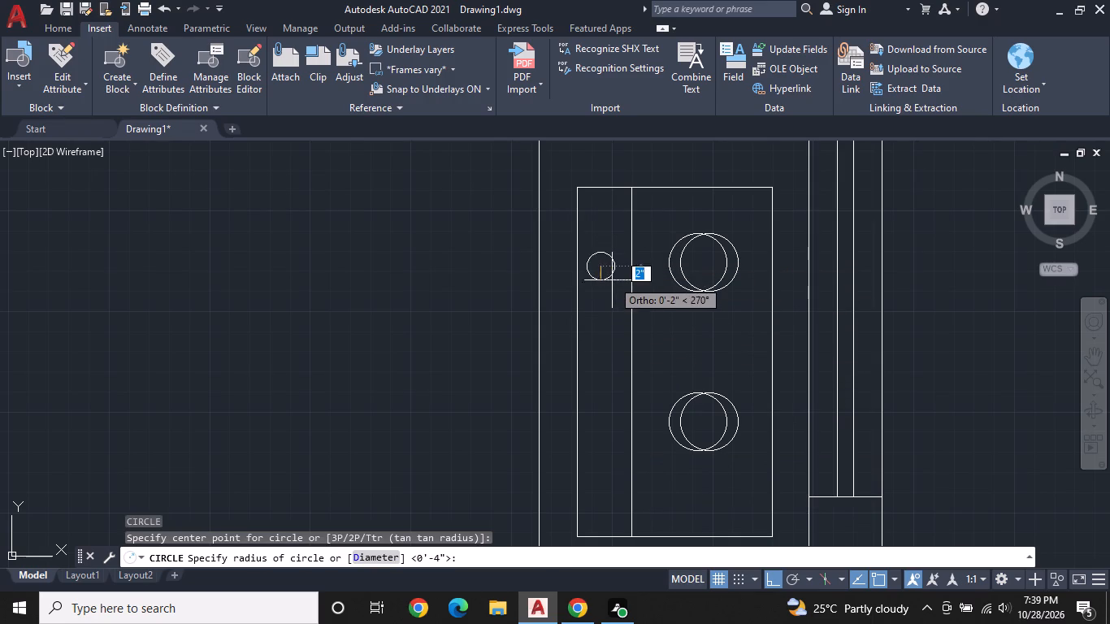
click(614, 281)
key(space)
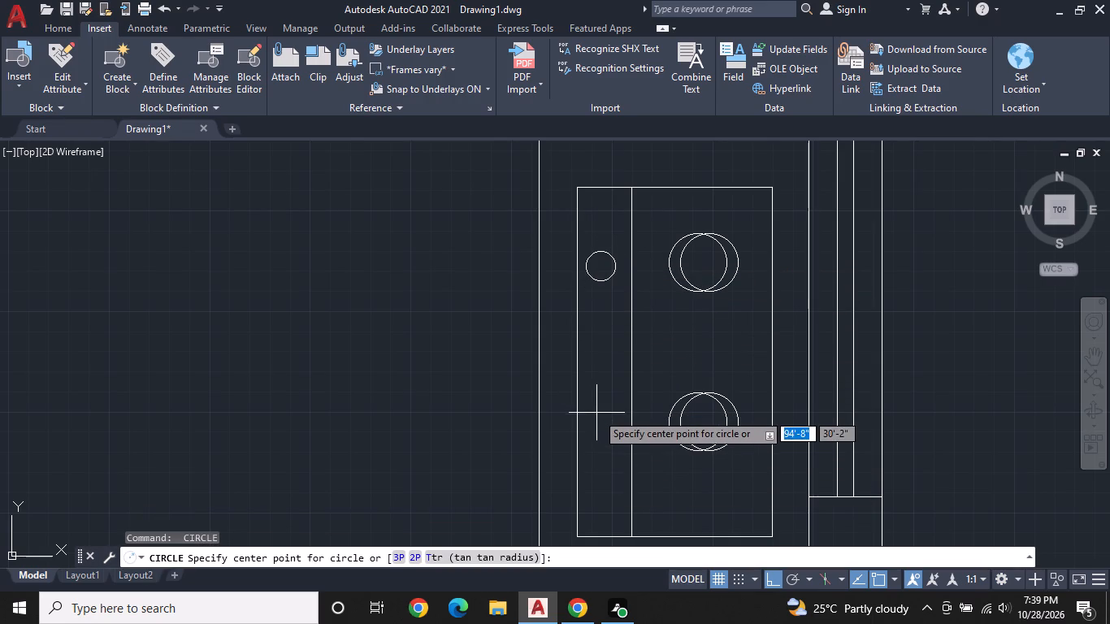
click(601, 415)
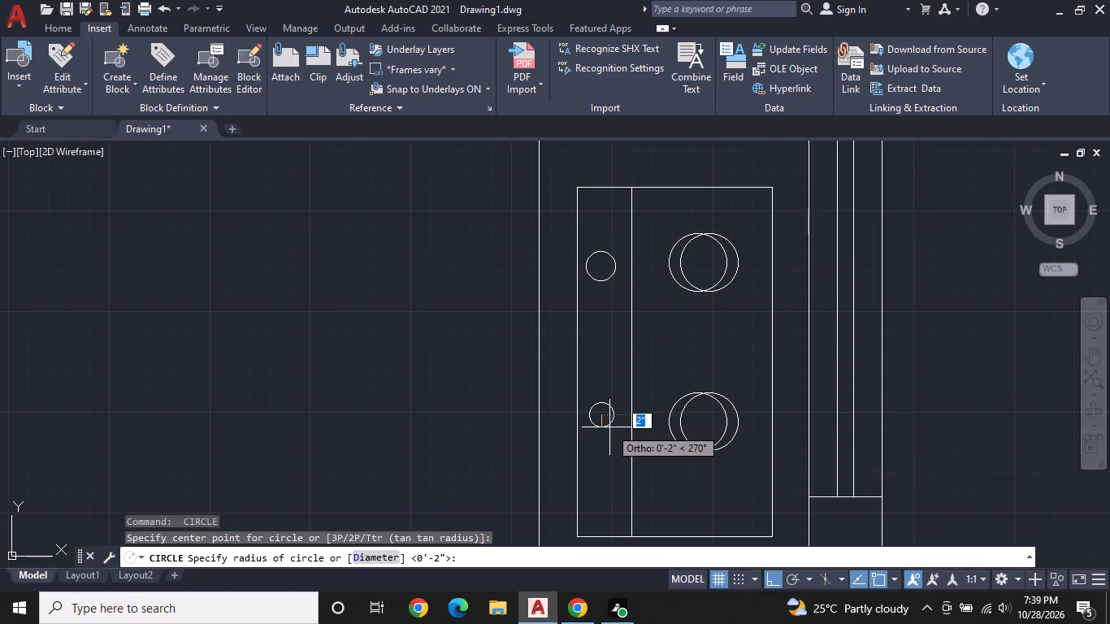
click(609, 427)
scroll(692, 356, down, 2)
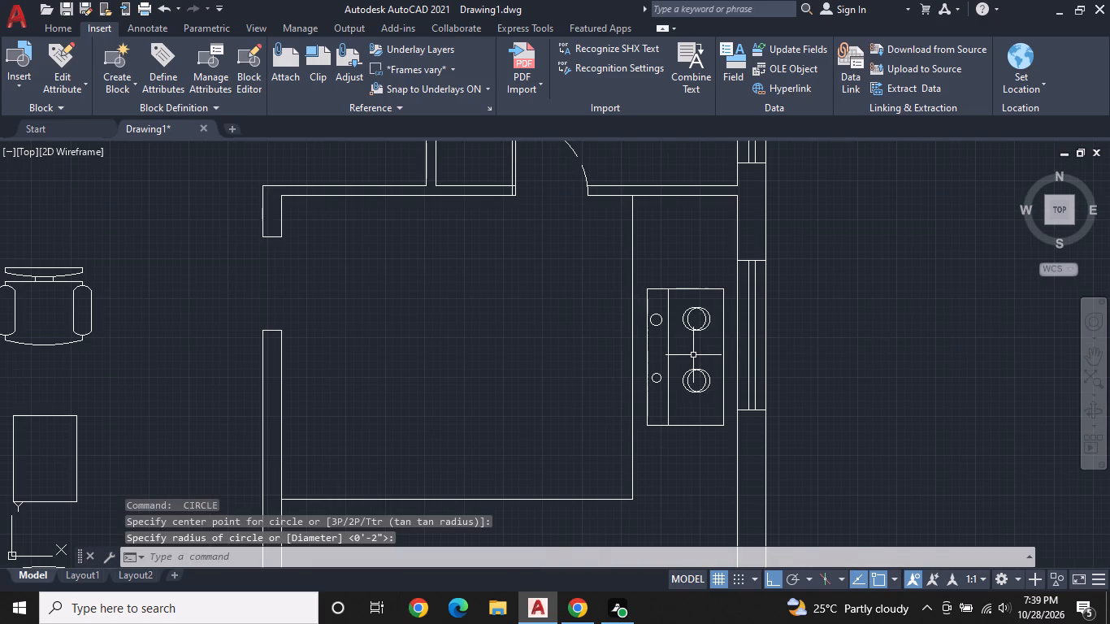
key(Escape)
Look over the furnished floor plan from the kitchen across to the western rooms.
scroll(671, 389, down, 1)
middle_drag(658, 376, 739, 342)
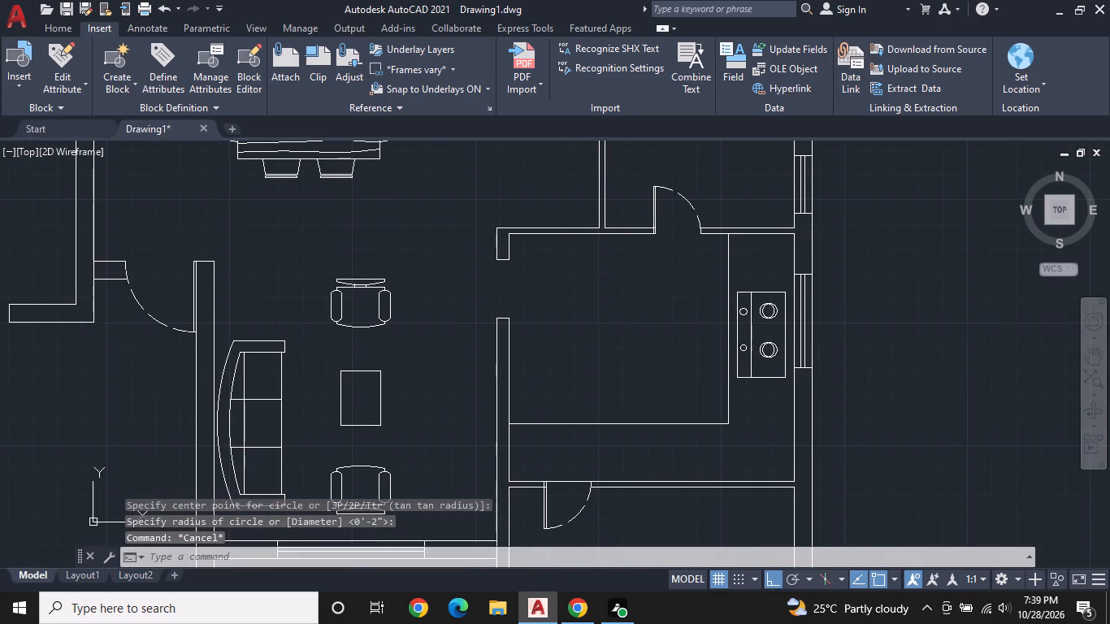
middle_drag(612, 348, 689, 318)
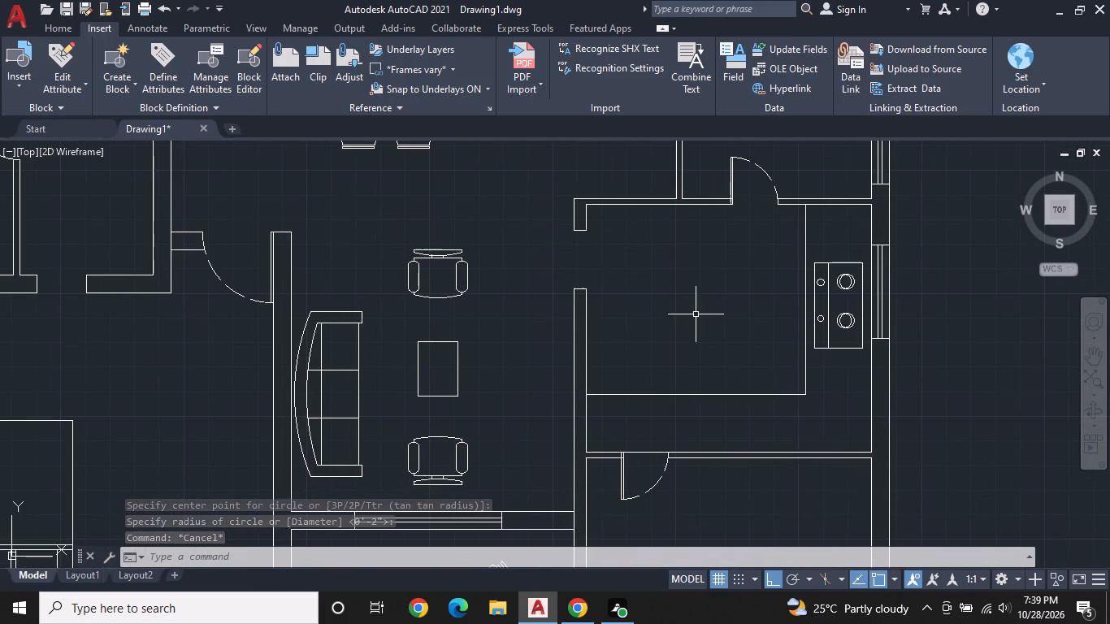
scroll(671, 322, down, 1)
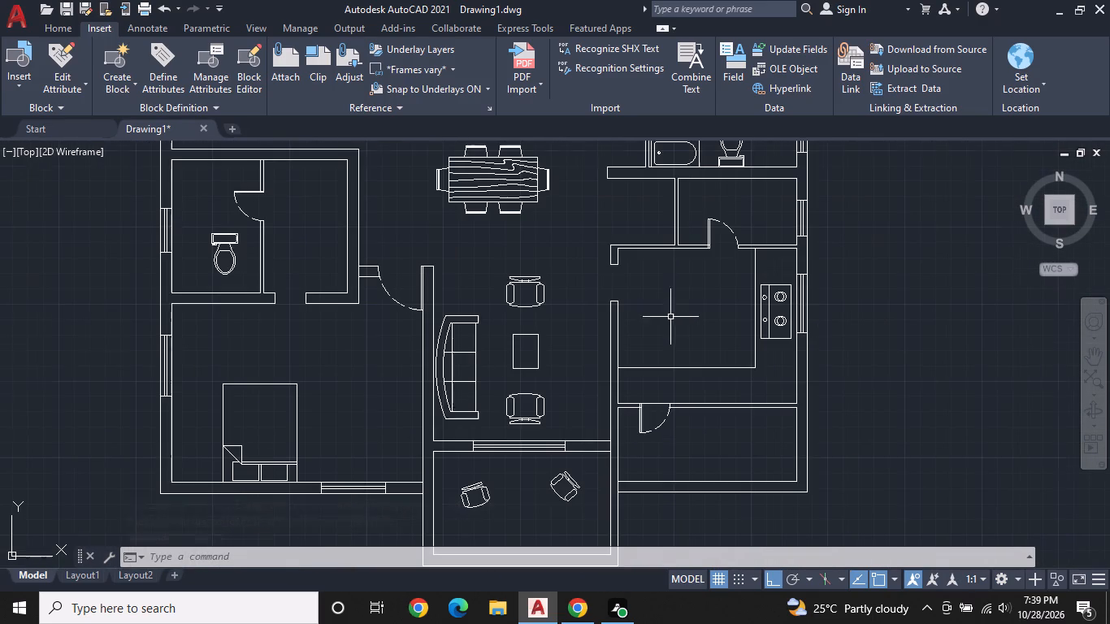
middle_drag(676, 297, 688, 345)
middle_drag(728, 263, 716, 275)
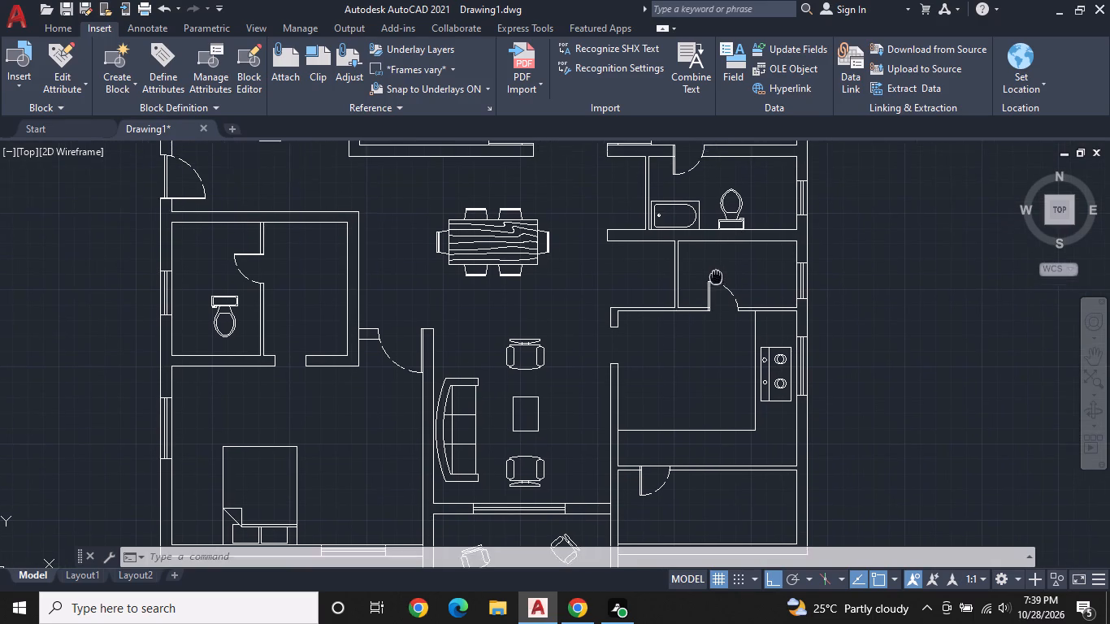
middle_drag(716, 275, 777, 240)
scroll(627, 299, down, 1)
middle_drag(609, 292, 635, 328)
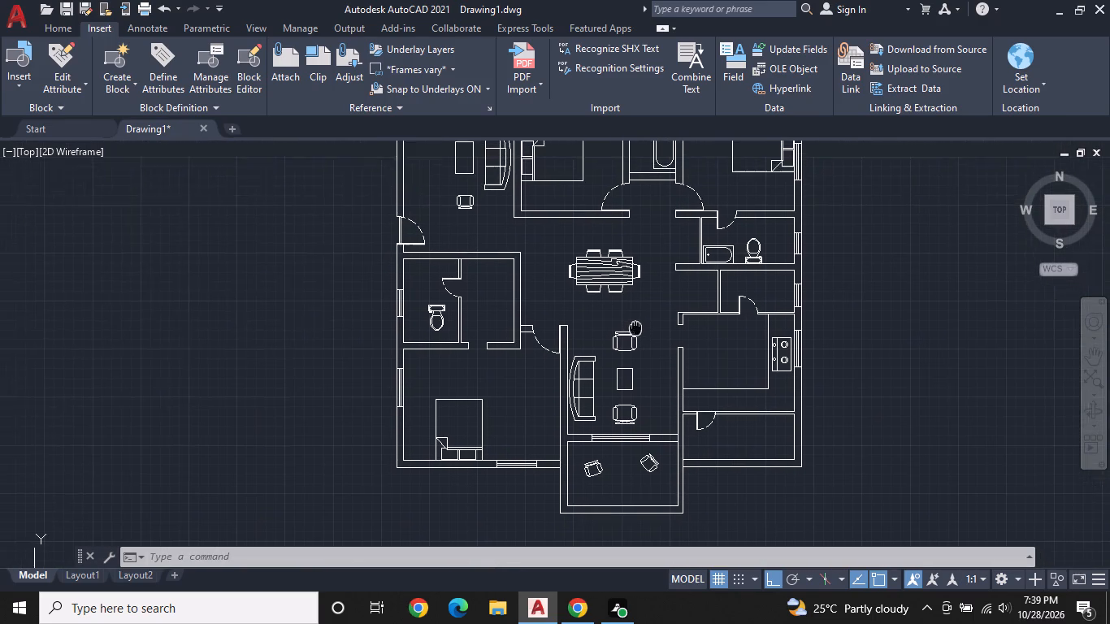
middle_drag(635, 328, 679, 346)
Add single-line text about 10" high at 0° rotation beside the northwest room's entry door, reading DRAWING with 12'0"X17'7" beneath it.
middle_drag(524, 229, 571, 284)
scroll(543, 279, up, 2)
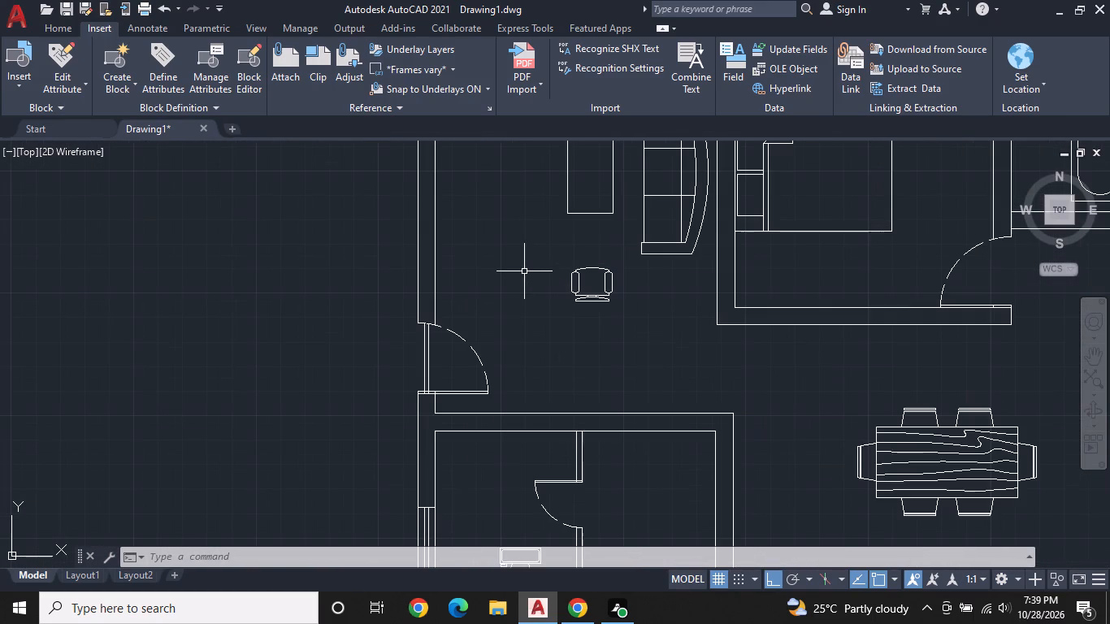
text(TE)
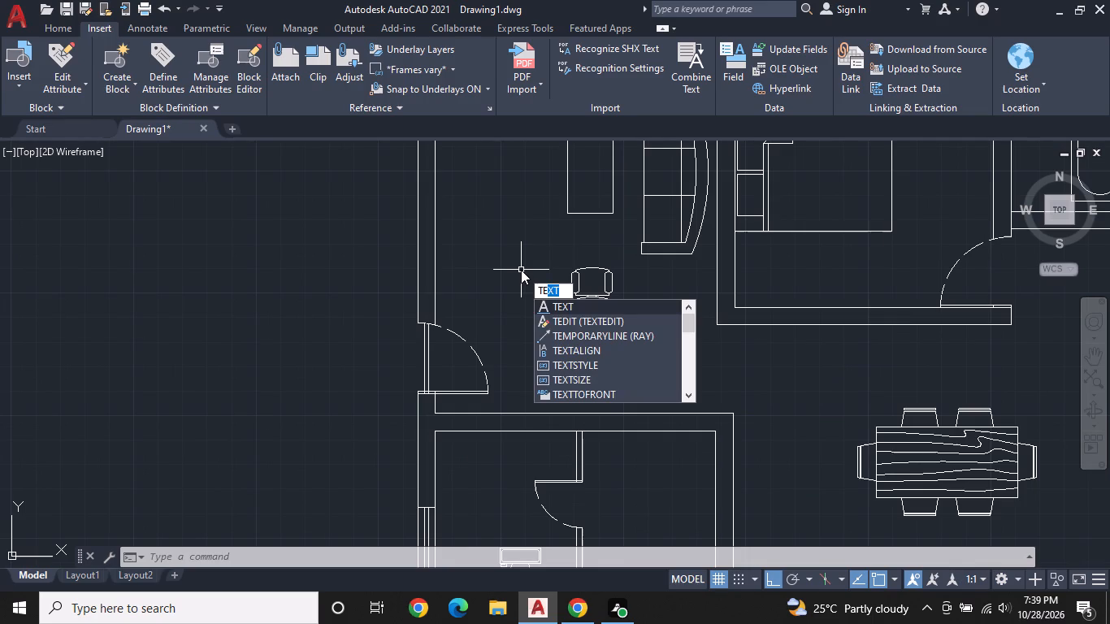
key(Return)
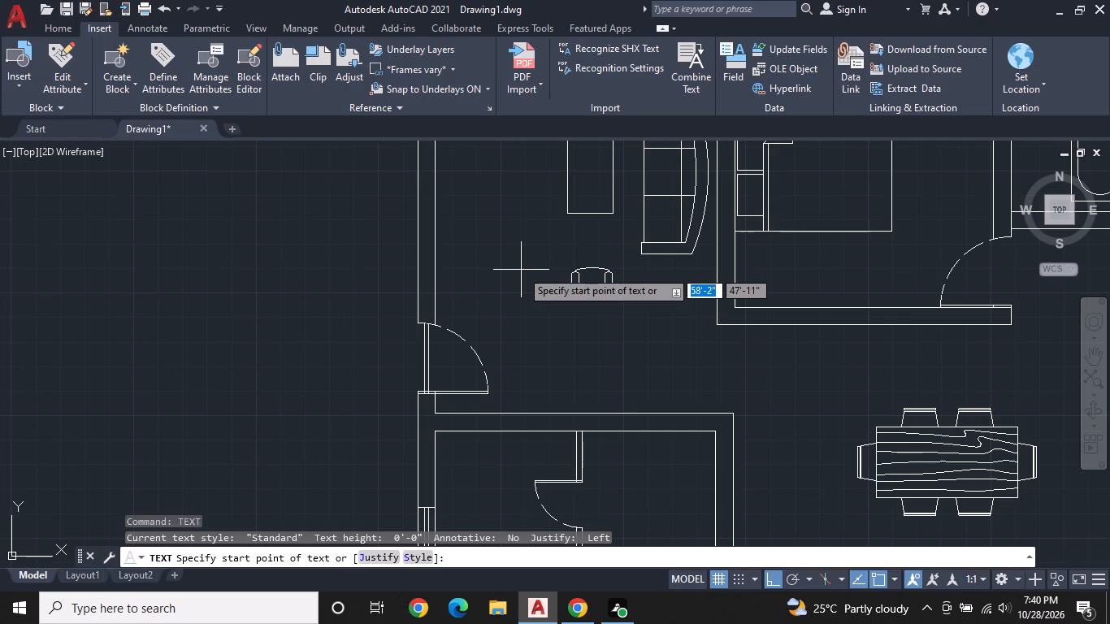
click(513, 325)
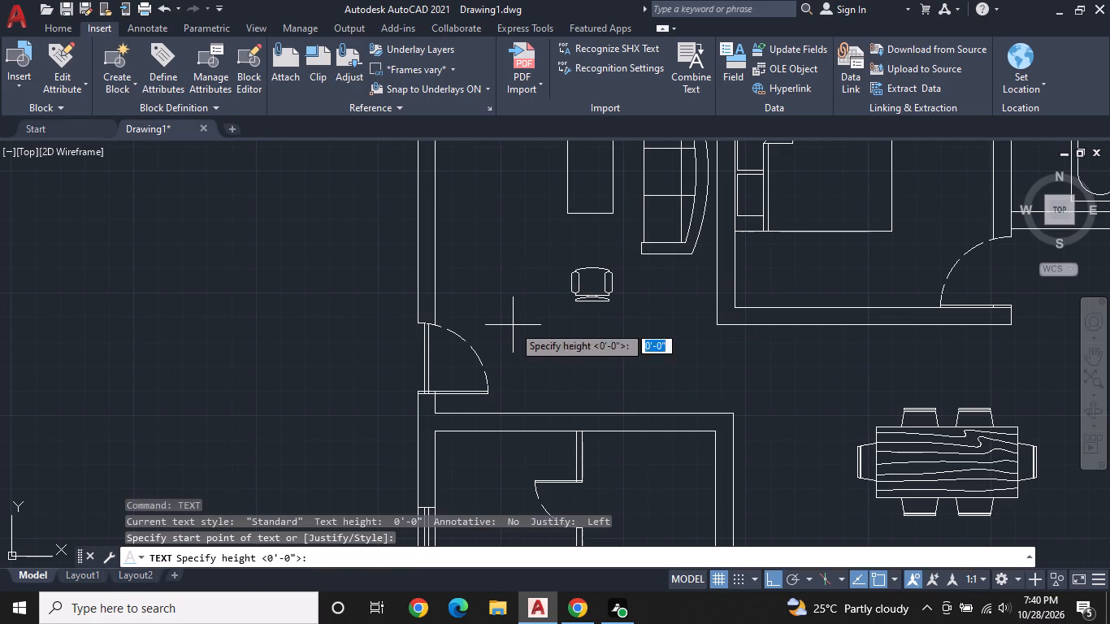
click(512, 344)
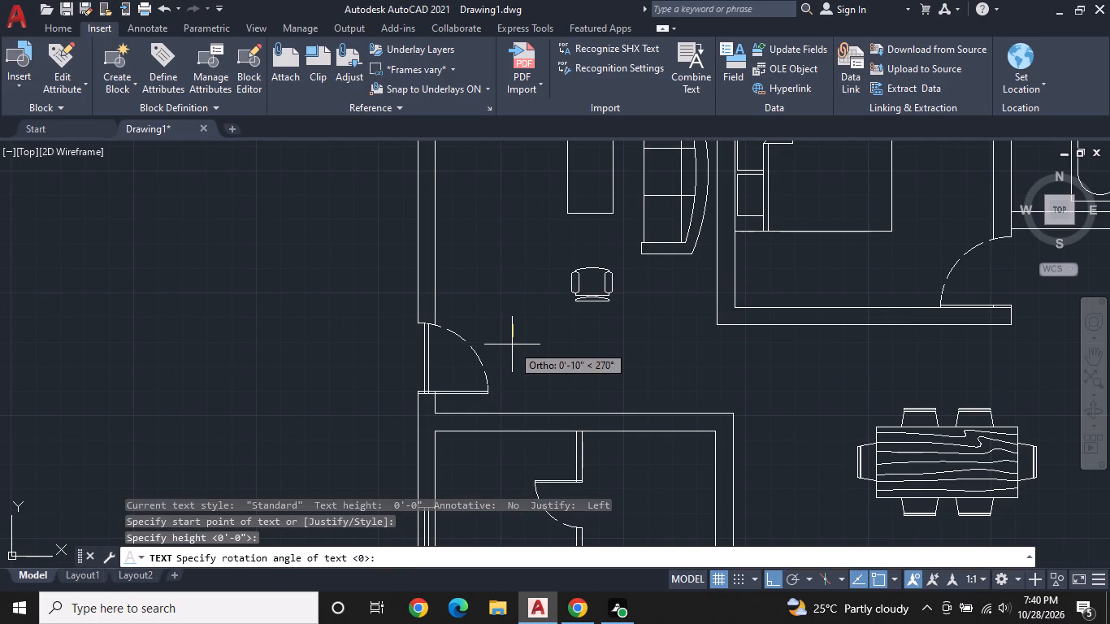
key(0)
key(Return)
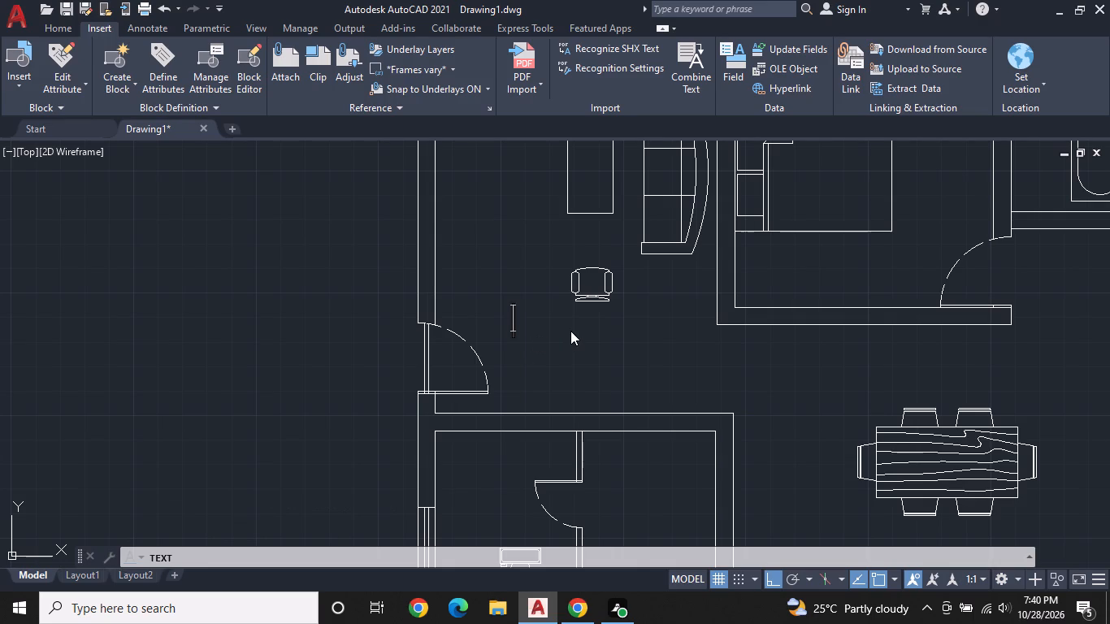
text(DRW)
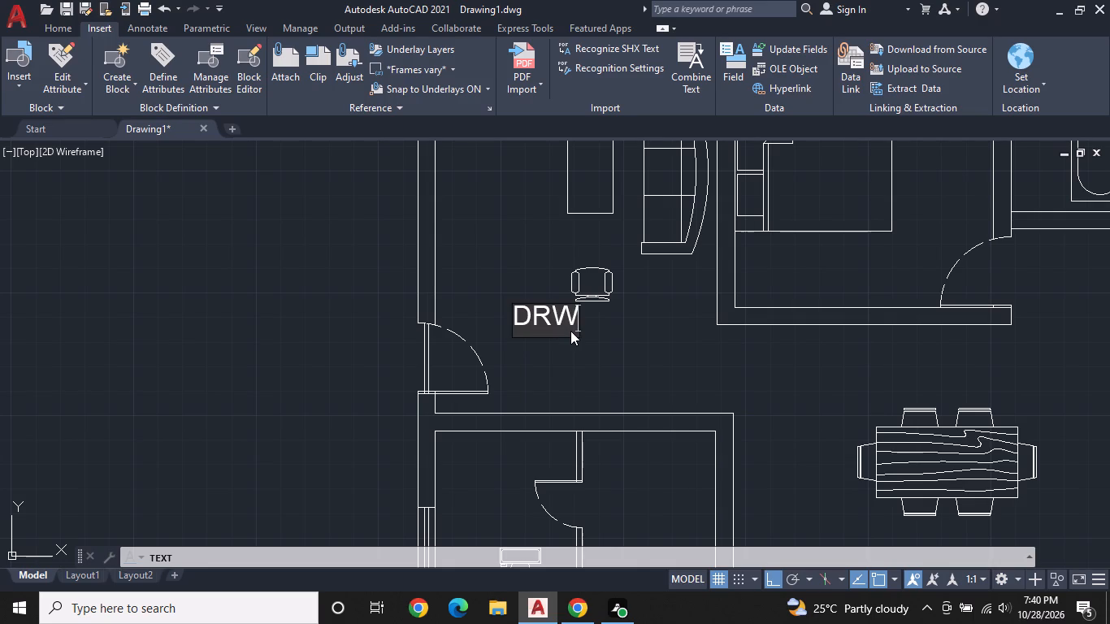
key(BackSpace)
text(AWING)
key(space)
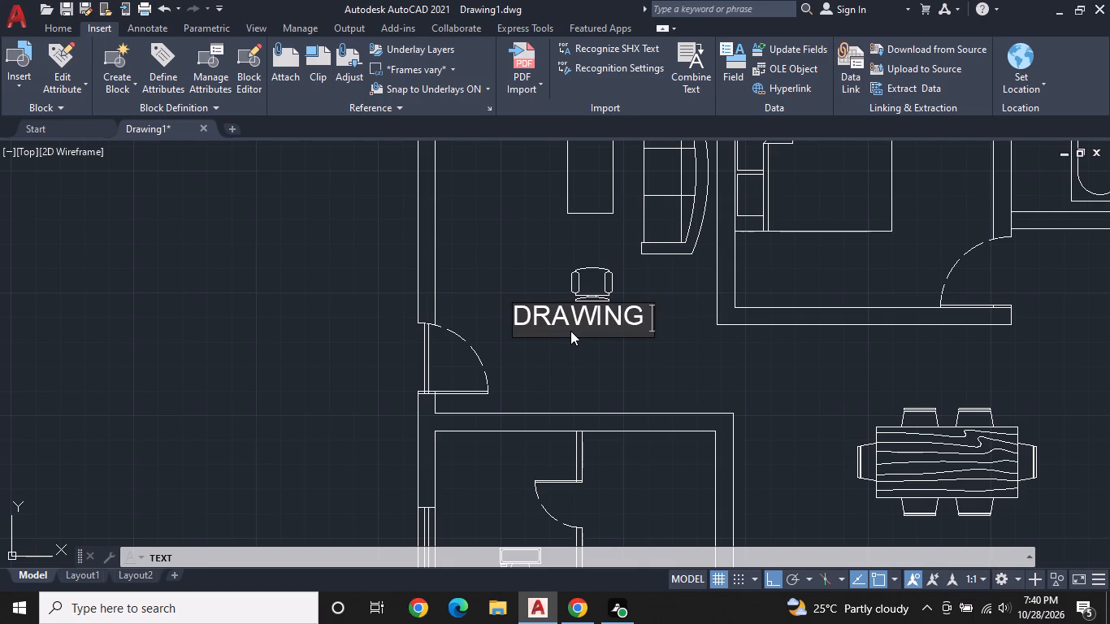
key(Return)
text(12)
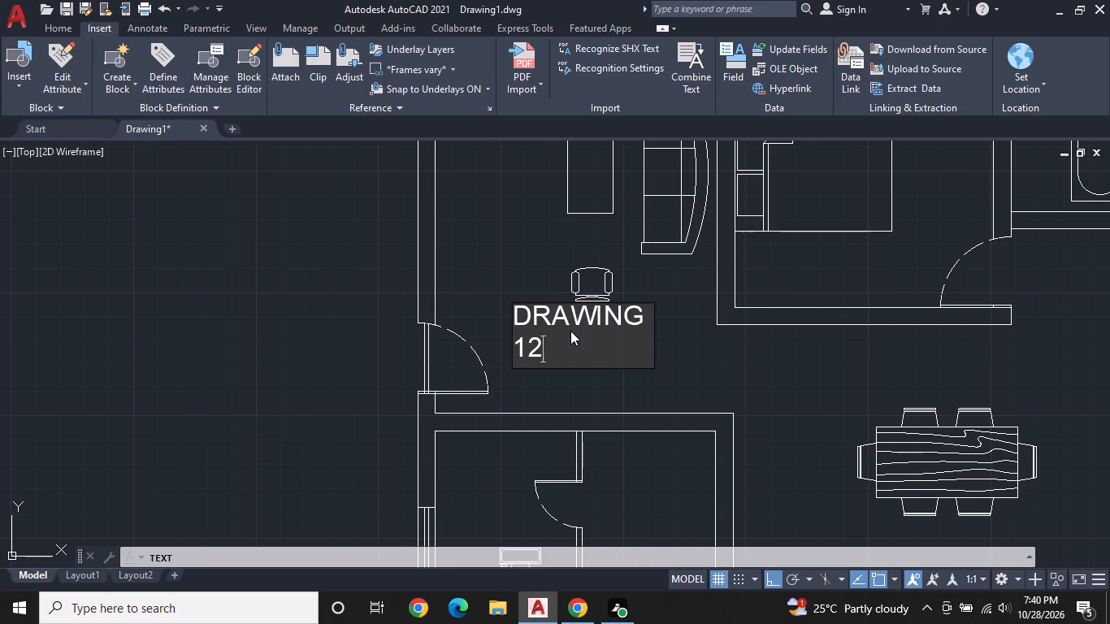
key(apostrophe)
text(0"X)
text(17'7")
key(Return)
key(Return)
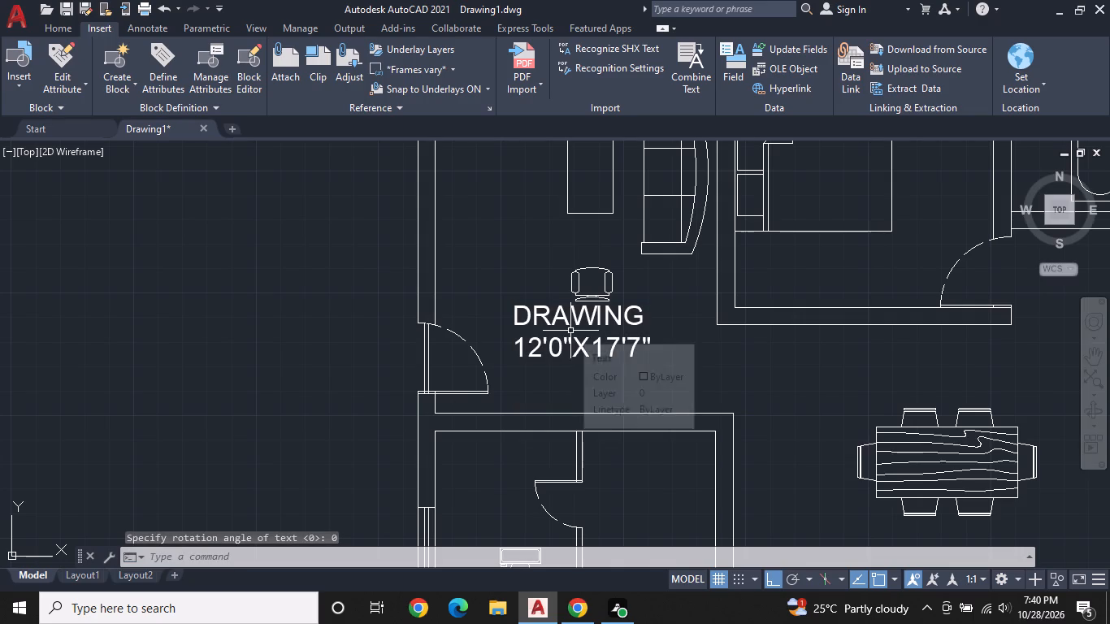
Copy the two-line DRAWING 12'0"X17'7" label, with ortho off, into the north middle bedroom, the north bathroom and the northeast bedroom.
scroll(618, 322, down, 1)
middle_drag(650, 306, 649, 320)
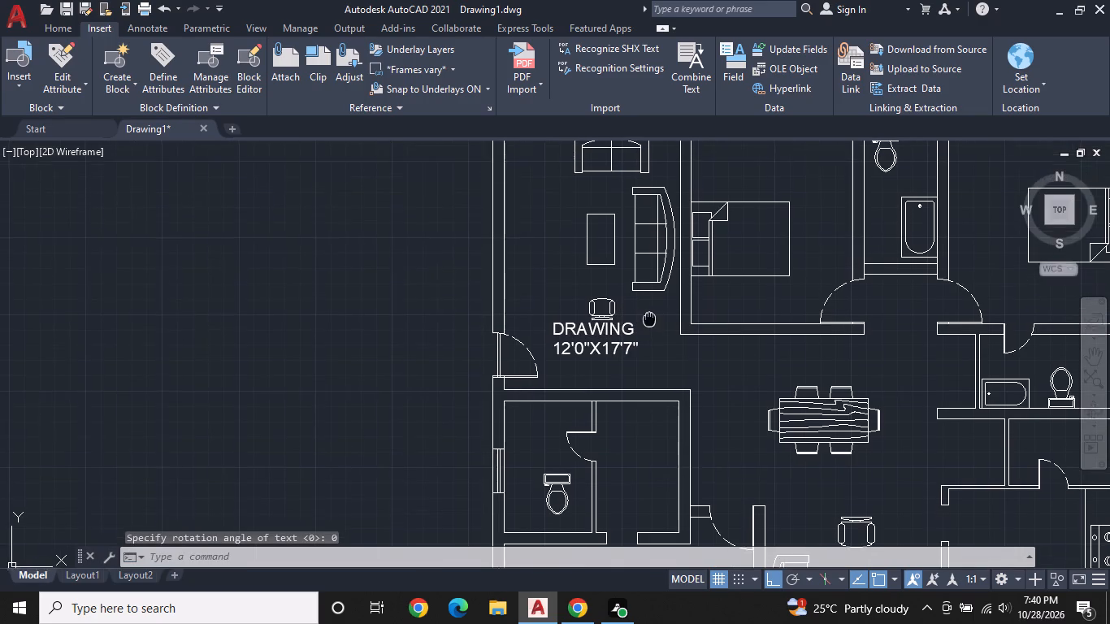
middle_drag(649, 320, 642, 331)
click(620, 349)
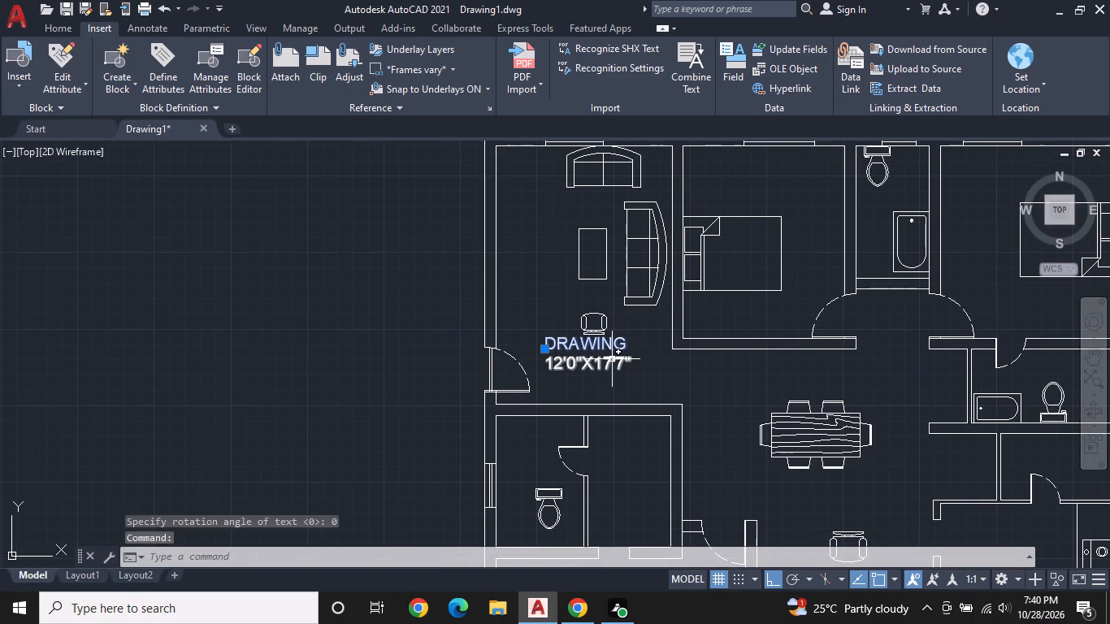
click(611, 359)
right_click(611, 359)
click(664, 359)
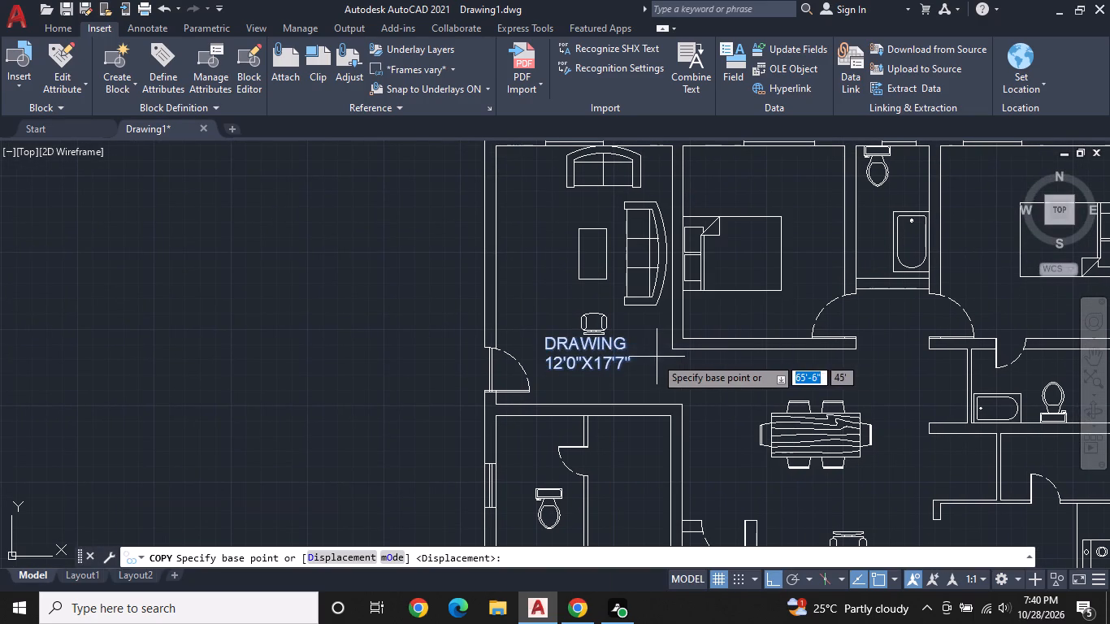
click(543, 353)
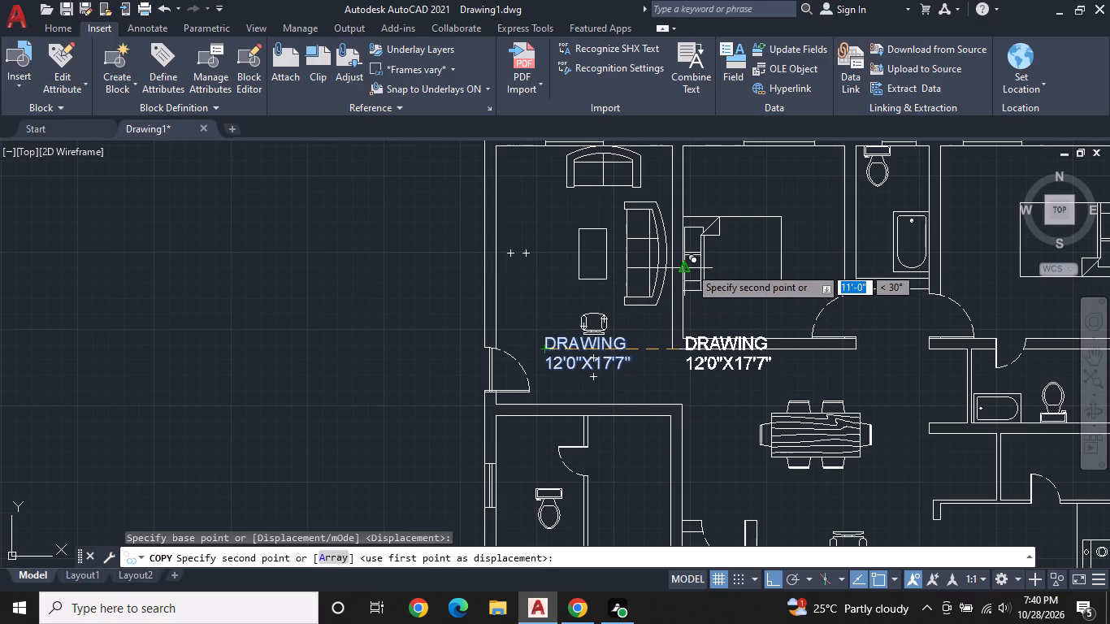
key(F8)
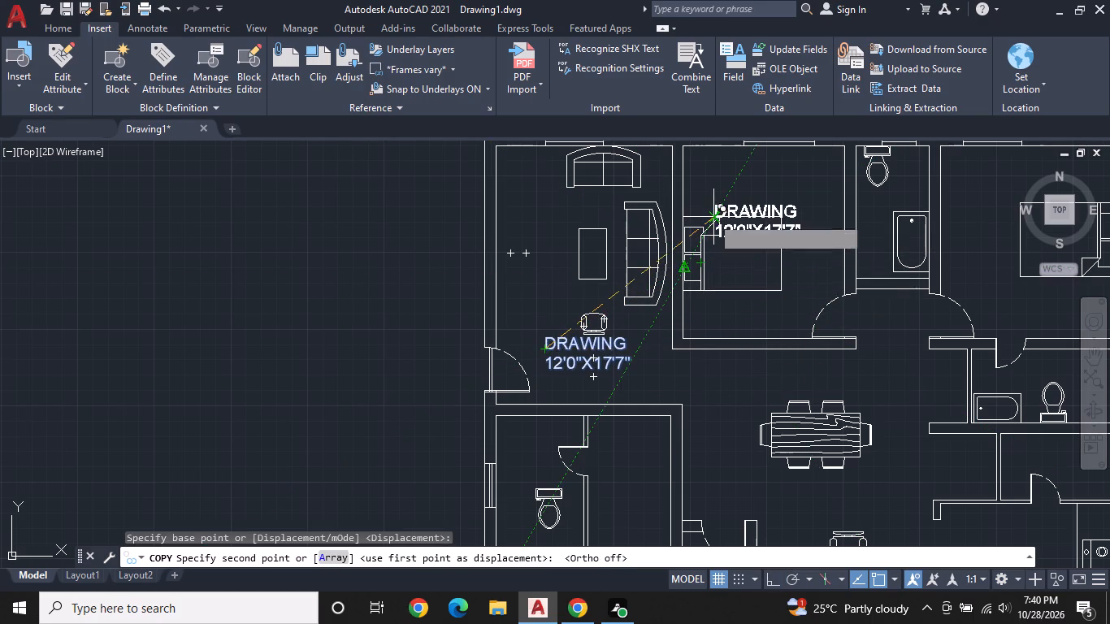
click(723, 182)
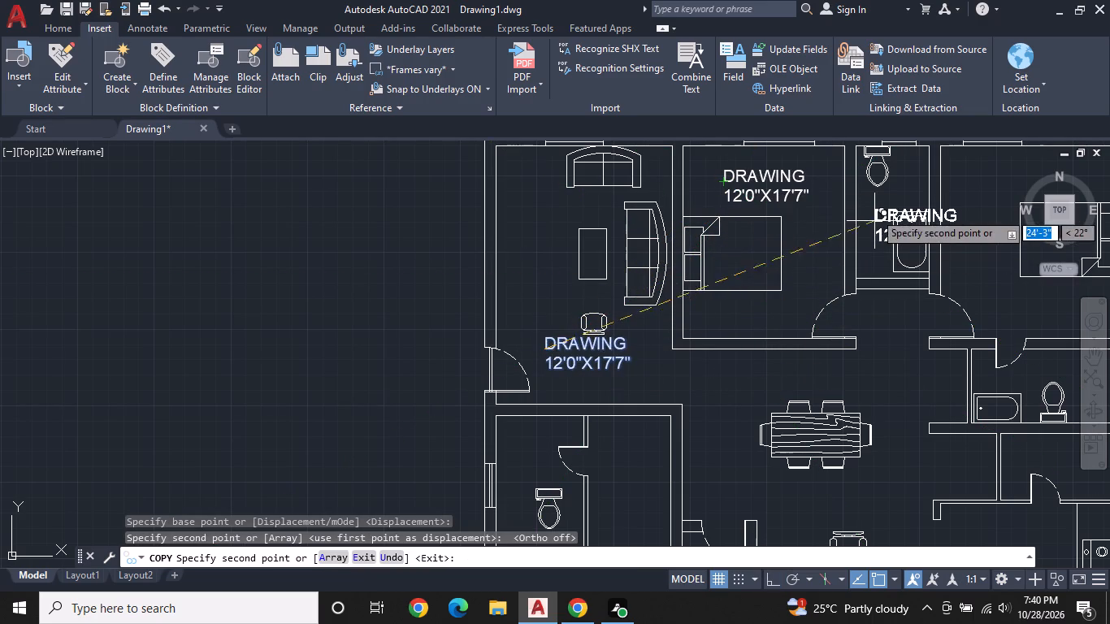
scroll(874, 206, up, 1)
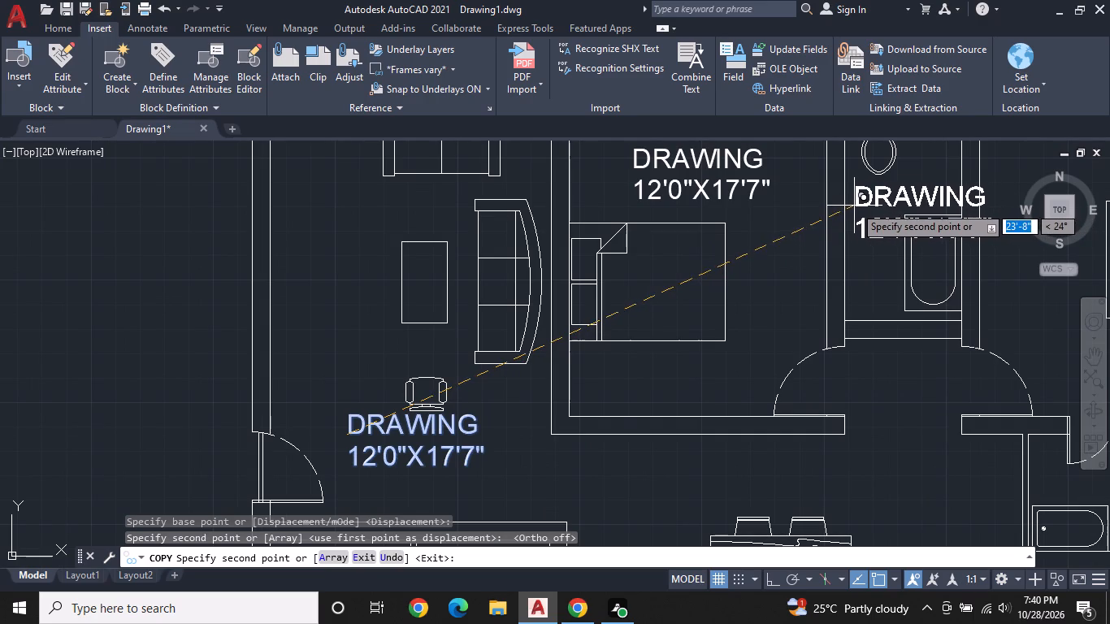
click(851, 202)
middle_drag(900, 239, 758, 266)
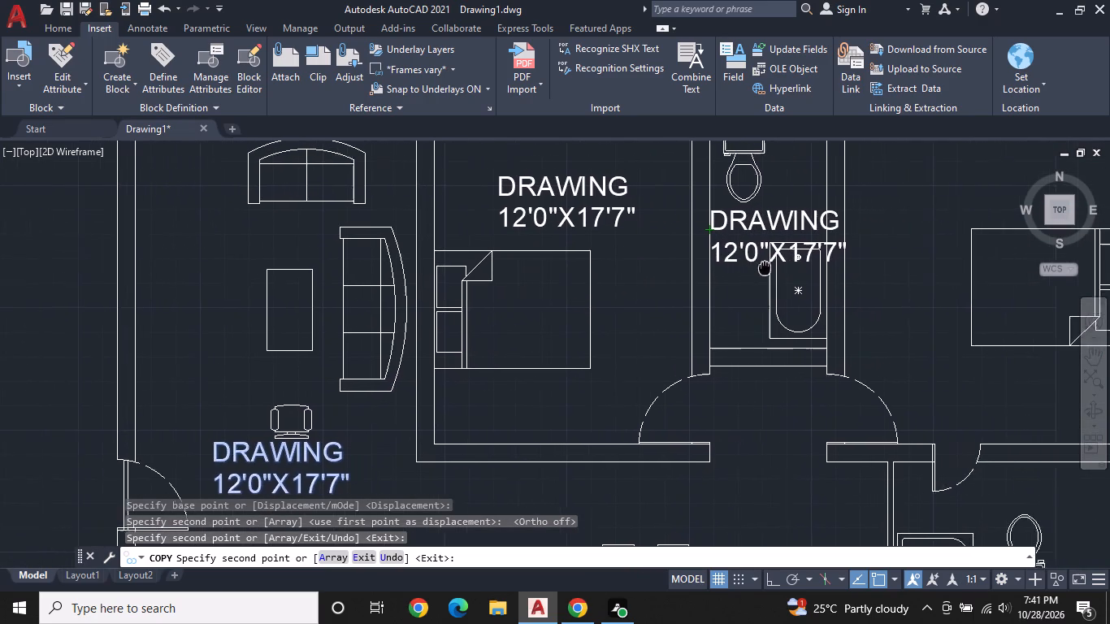
middle_drag(758, 266, 755, 266)
scroll(794, 265, down, 1)
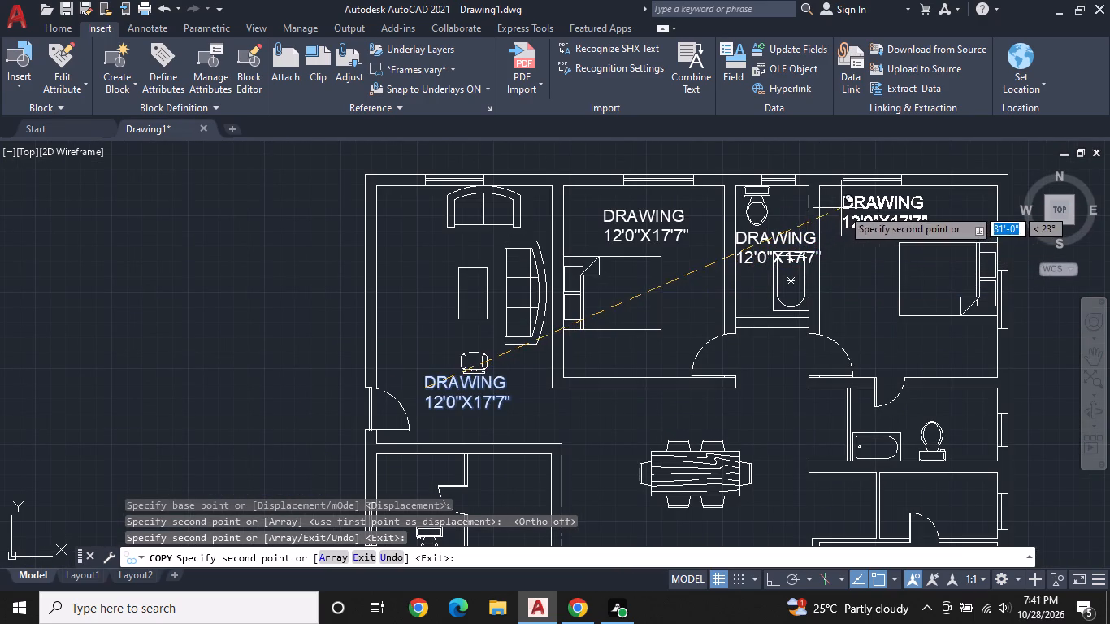
click(842, 208)
Place more label copies in the east bathroom, the small room south of it, the kitchen and the room south of the kitchen.
middle_drag(833, 304, 827, 262)
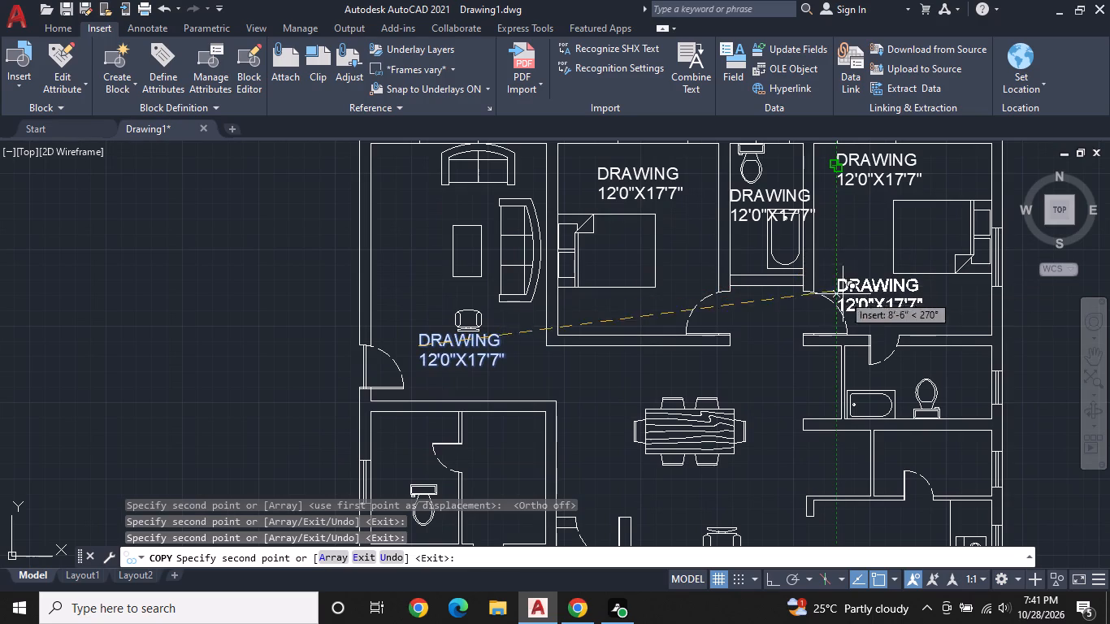
scroll(914, 381, up, 1)
middle_drag(913, 380, 839, 313)
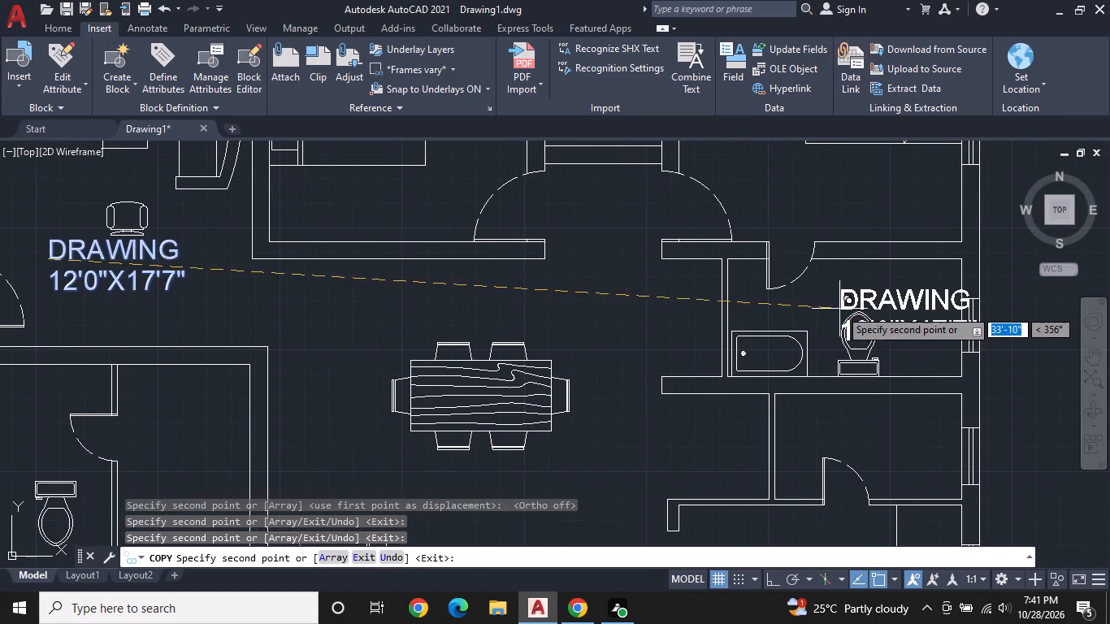
click(813, 284)
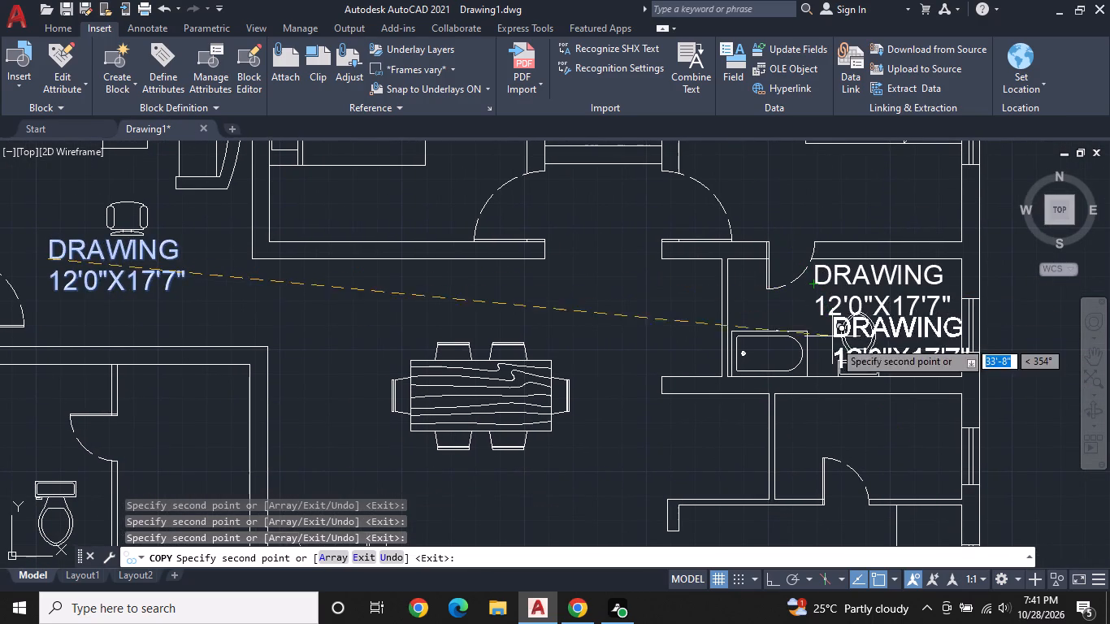
middle_drag(835, 345, 826, 288)
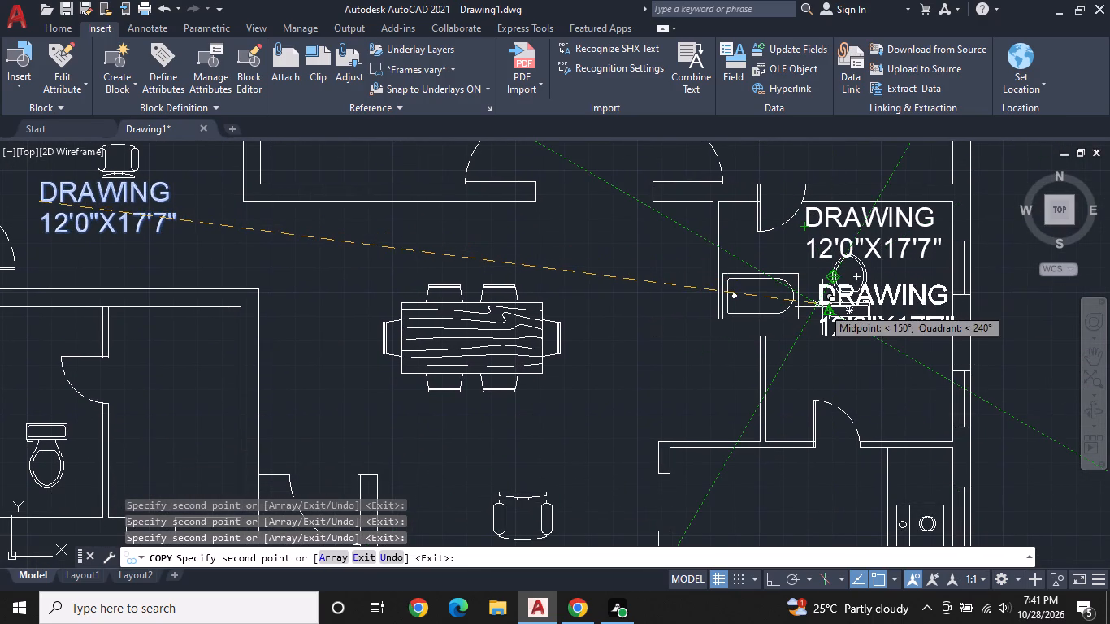
scroll(822, 285, down, 2)
middle_drag(822, 280, 823, 249)
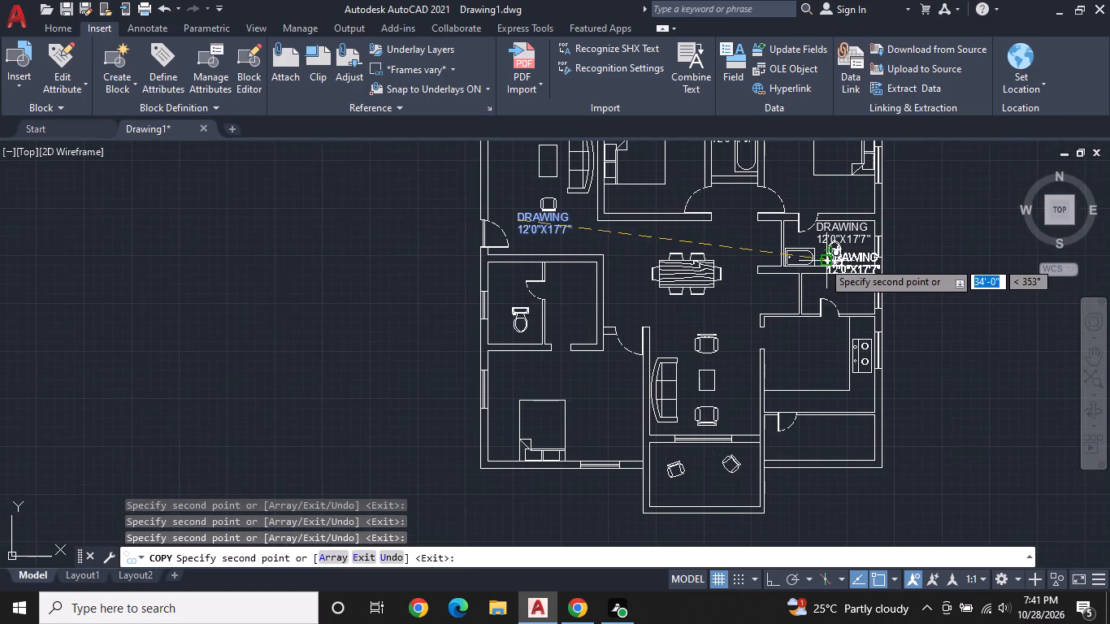
scroll(822, 268, up, 2)
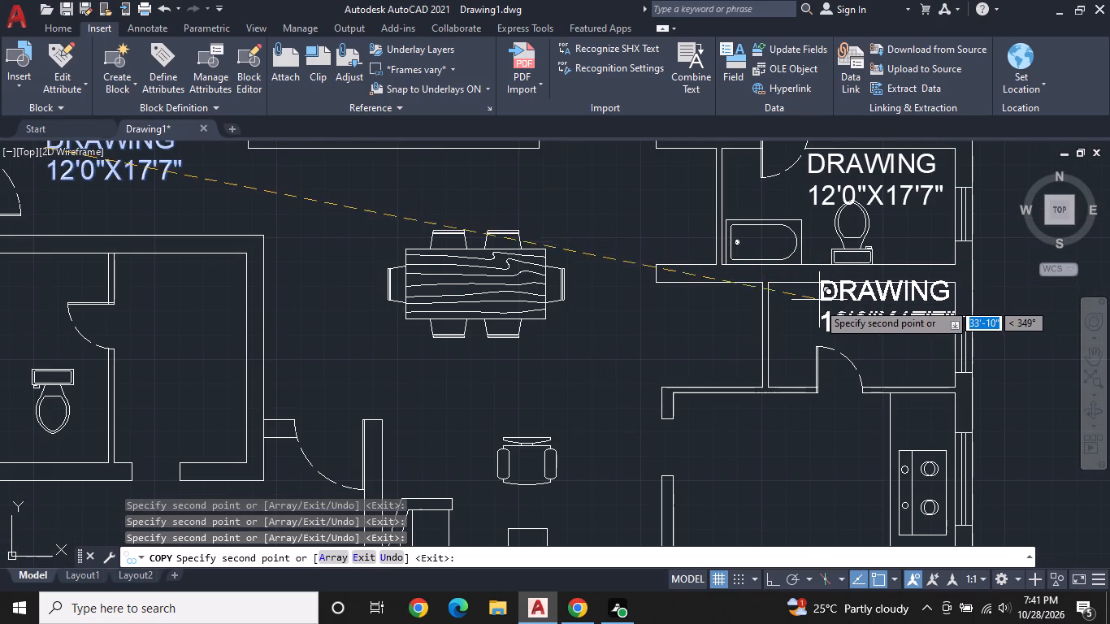
click(809, 312)
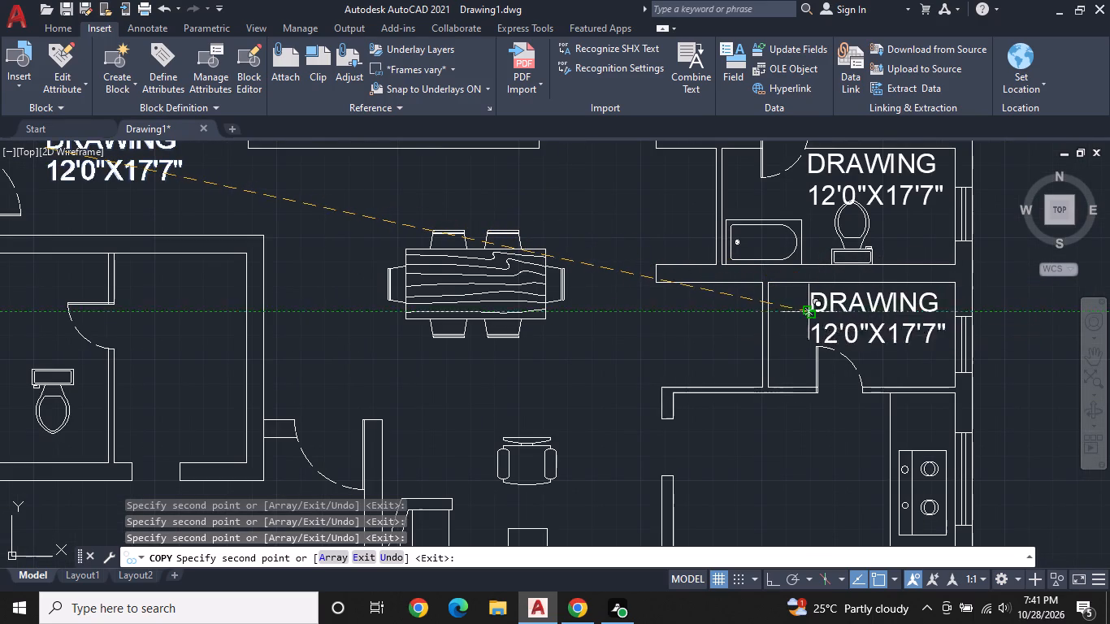
scroll(843, 328, down, 2)
middle_drag(843, 328, 958, 158)
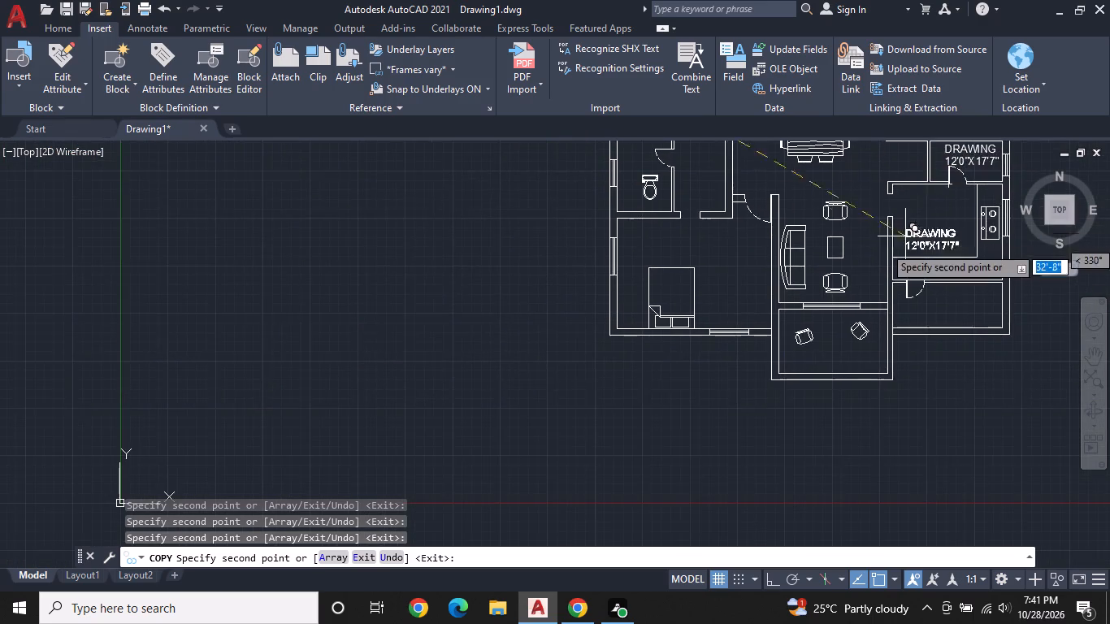
scroll(887, 261, up, 1)
middle_drag(933, 180, 774, 264)
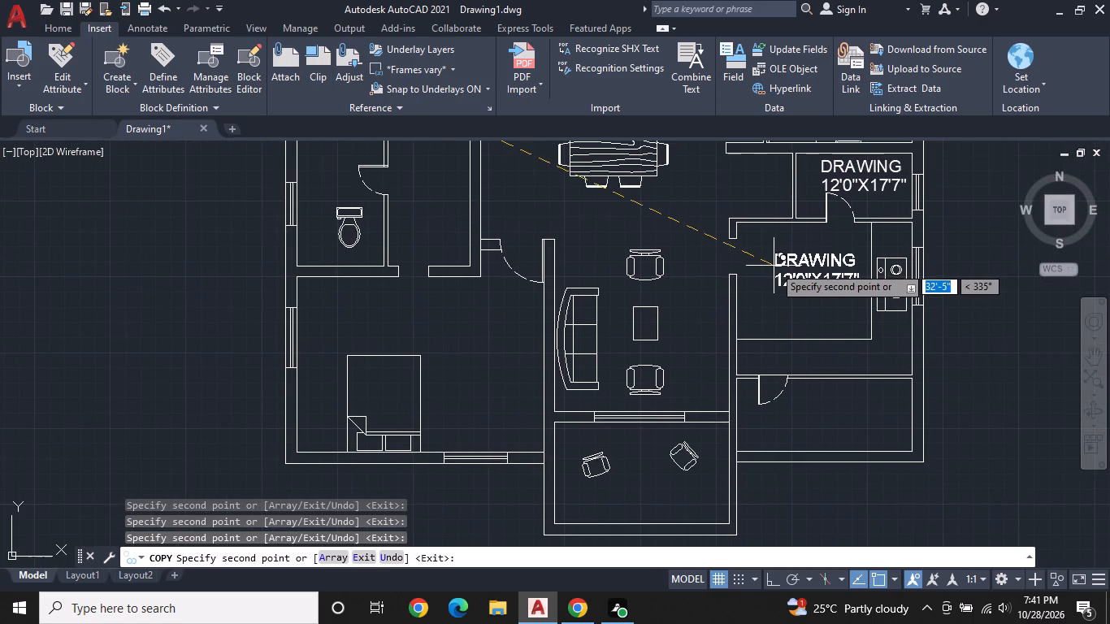
click(773, 266)
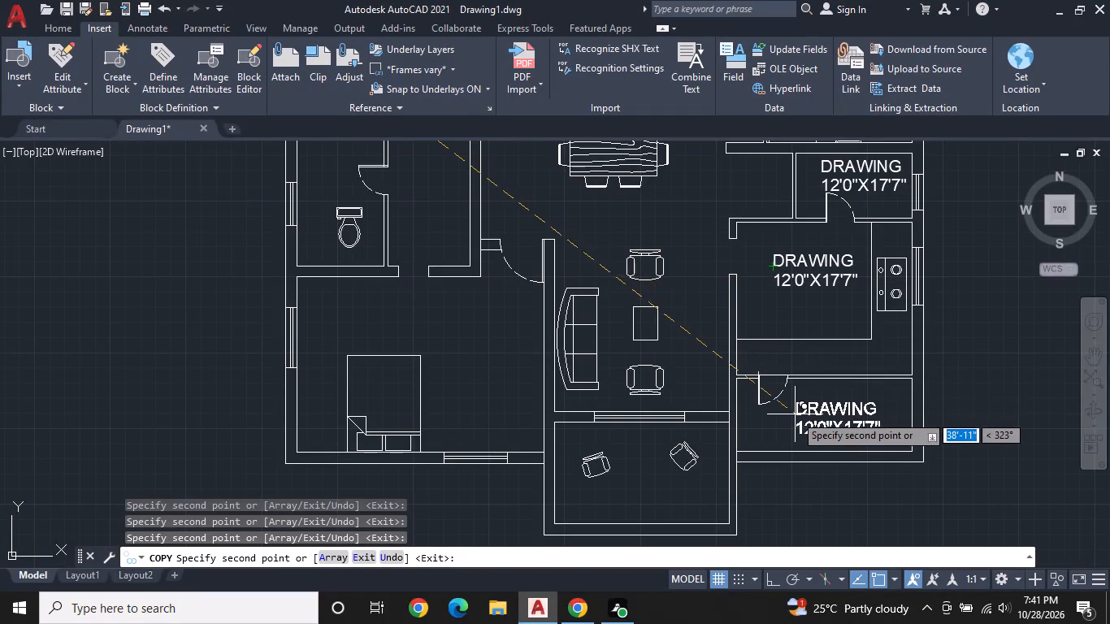
click(796, 414)
Place label copies on the south balcony, above the bed in the southwest bedroom, and beside the coffee table in the central sitting area.
middle_drag(782, 389, 926, 263)
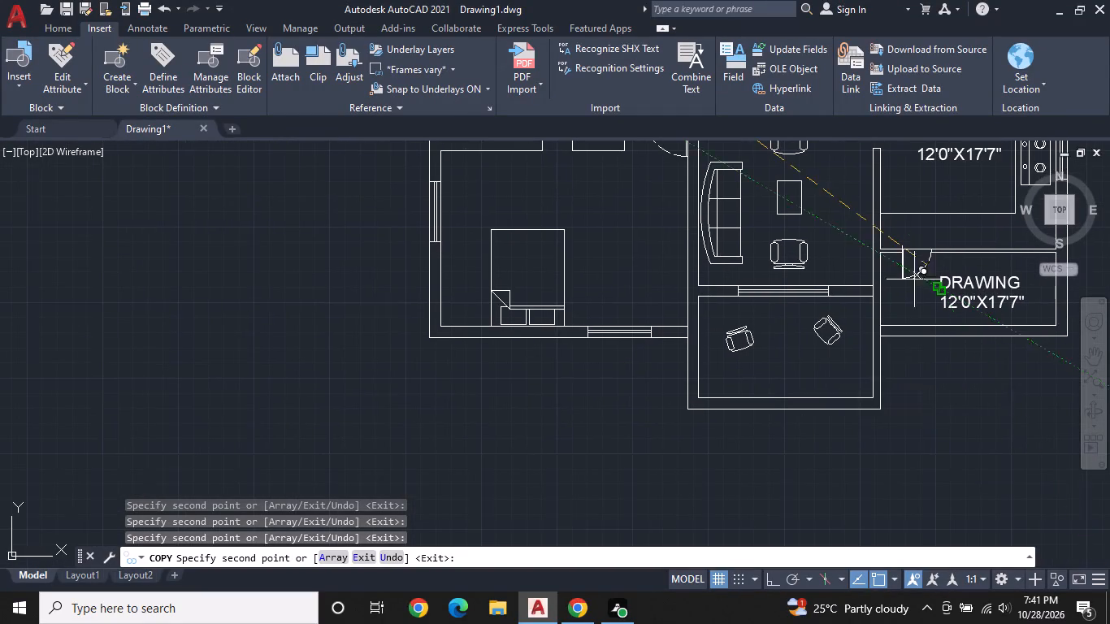
click(748, 360)
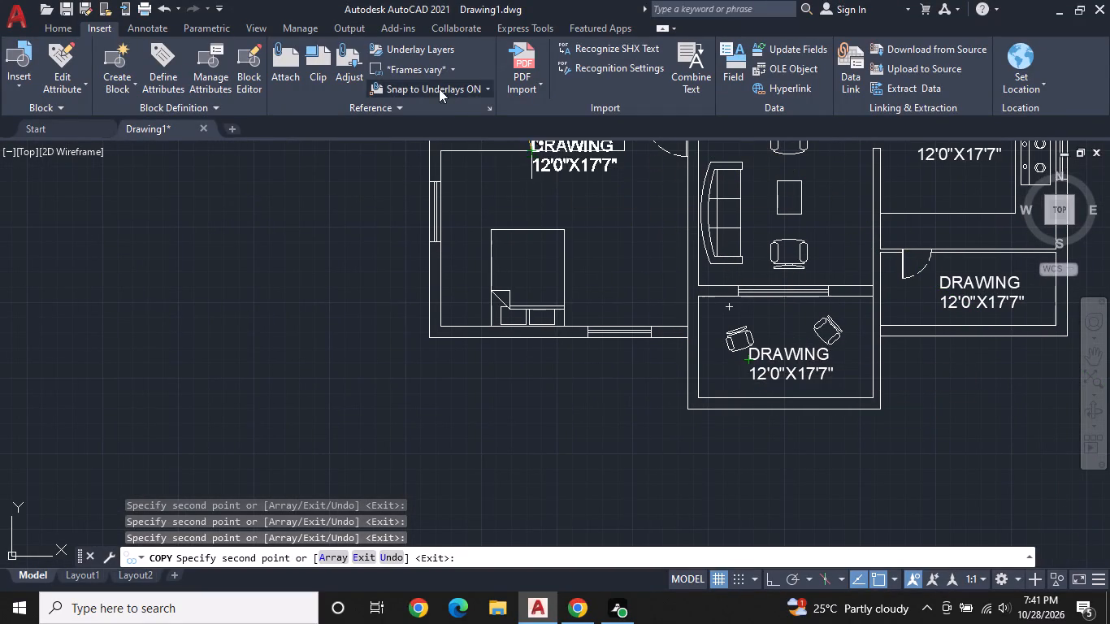
click(547, 190)
middle_drag(550, 186, 570, 288)
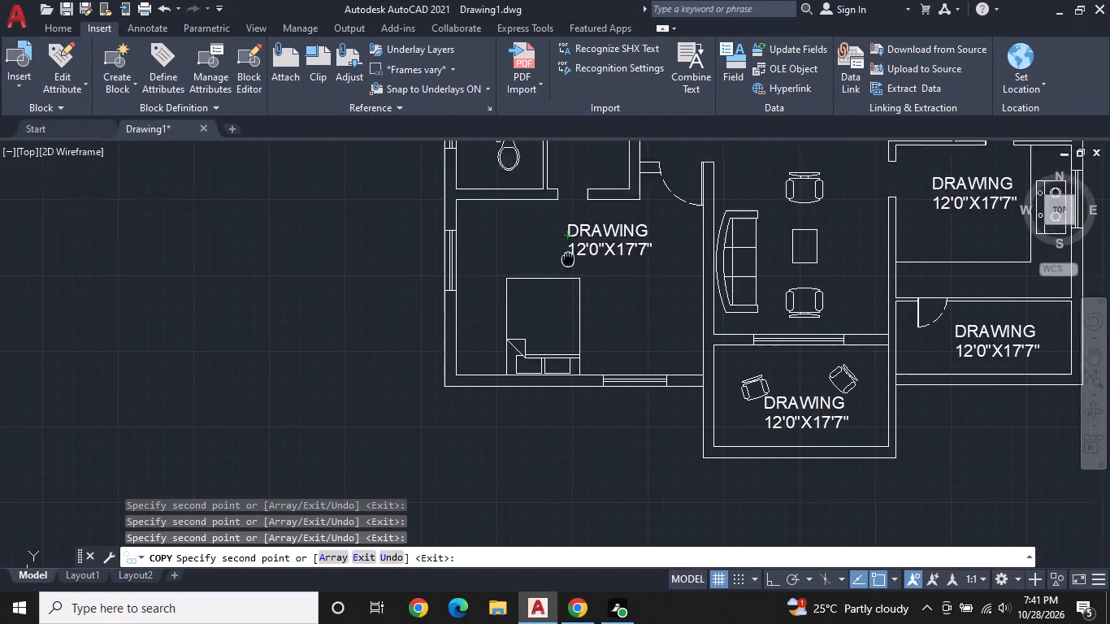
middle_drag(570, 288, 570, 328)
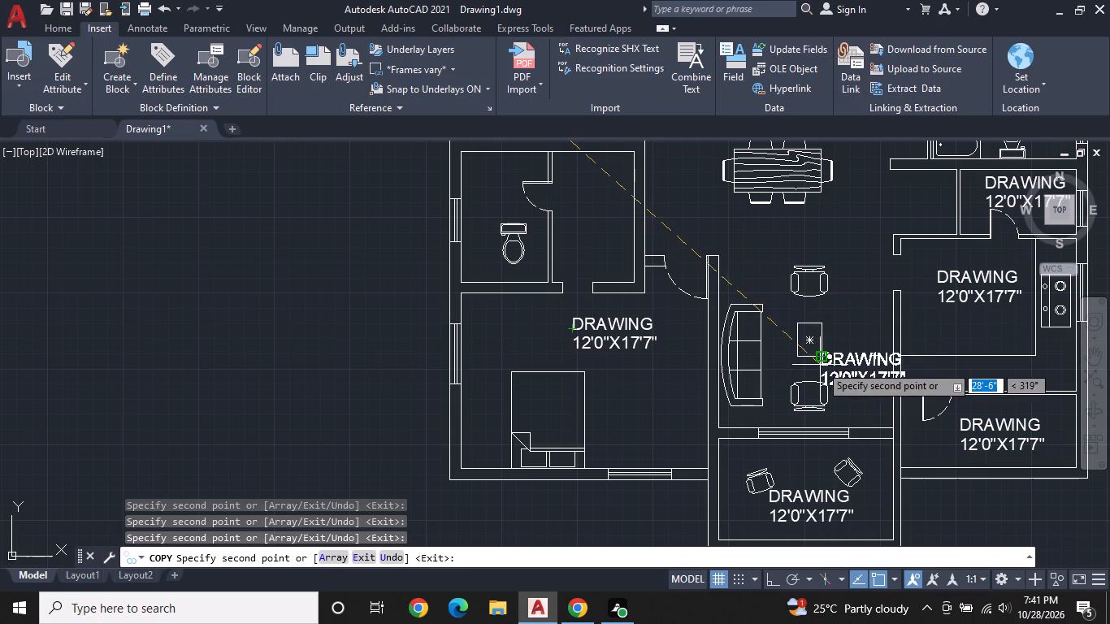
click(820, 310)
Place the last label copies in the alcove north of the kitchen, below the dining table, and in the west toilet and its adjoining room.
middle_drag(801, 163, 813, 275)
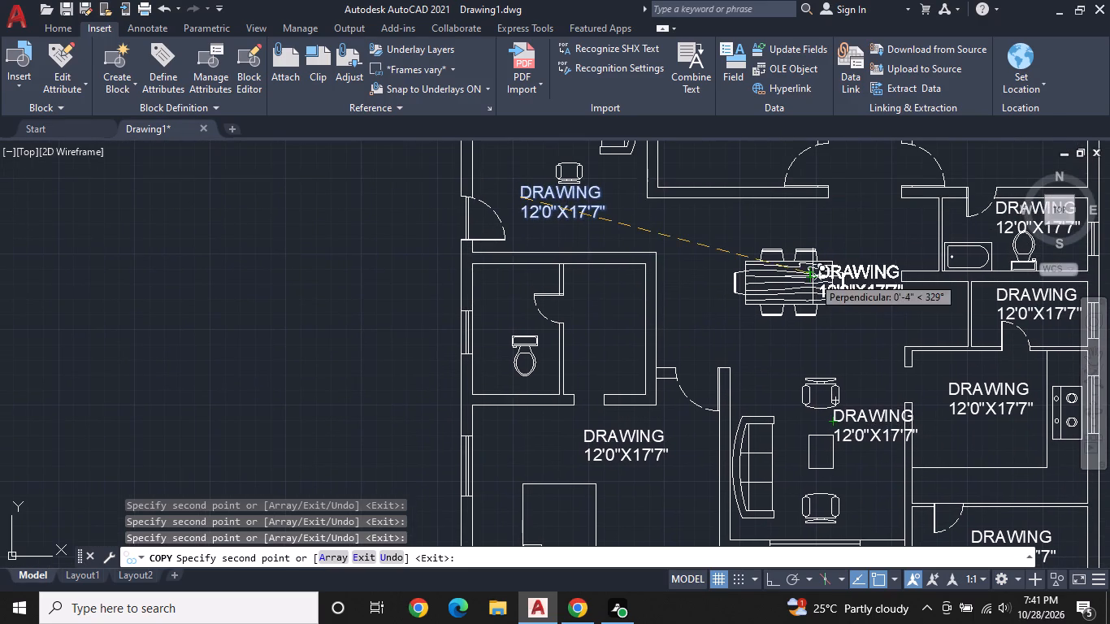
click(918, 310)
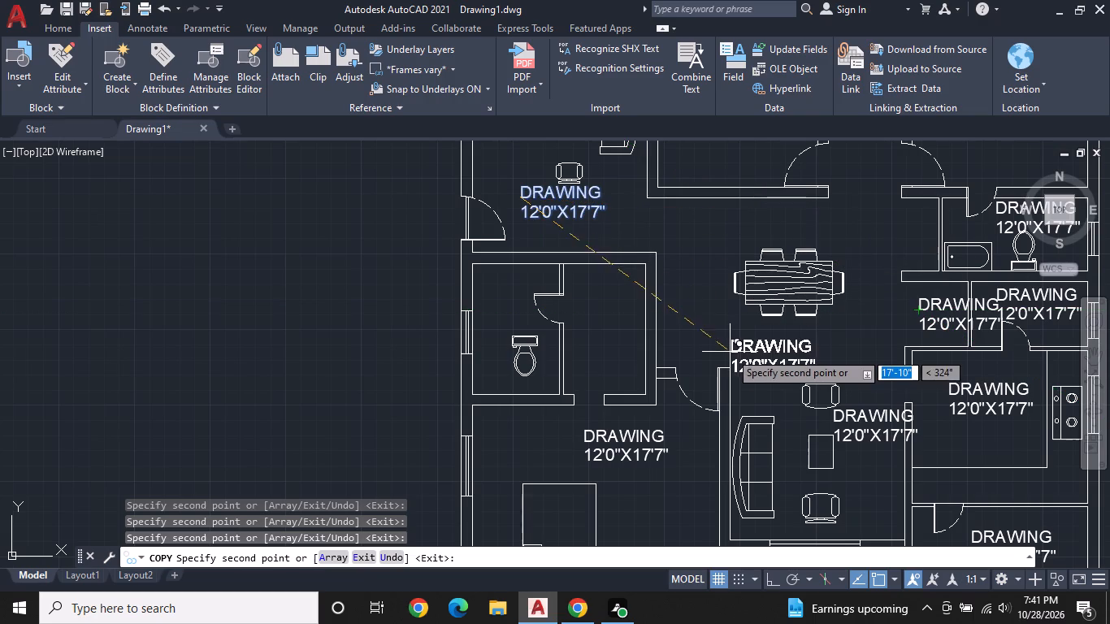
click(751, 338)
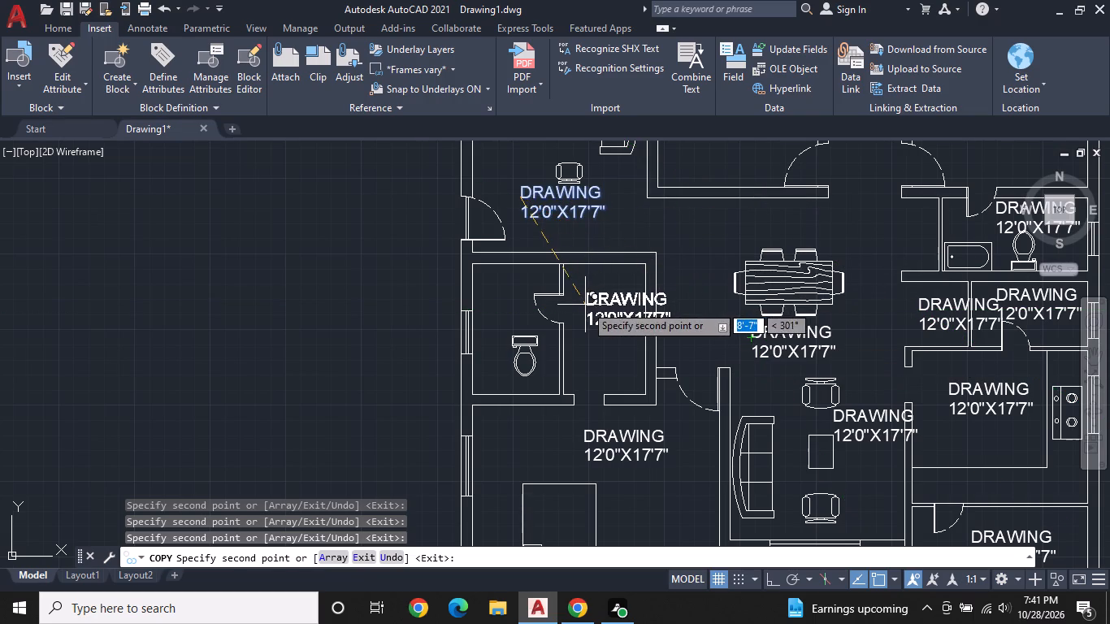
middle_drag(576, 302, 775, 248)
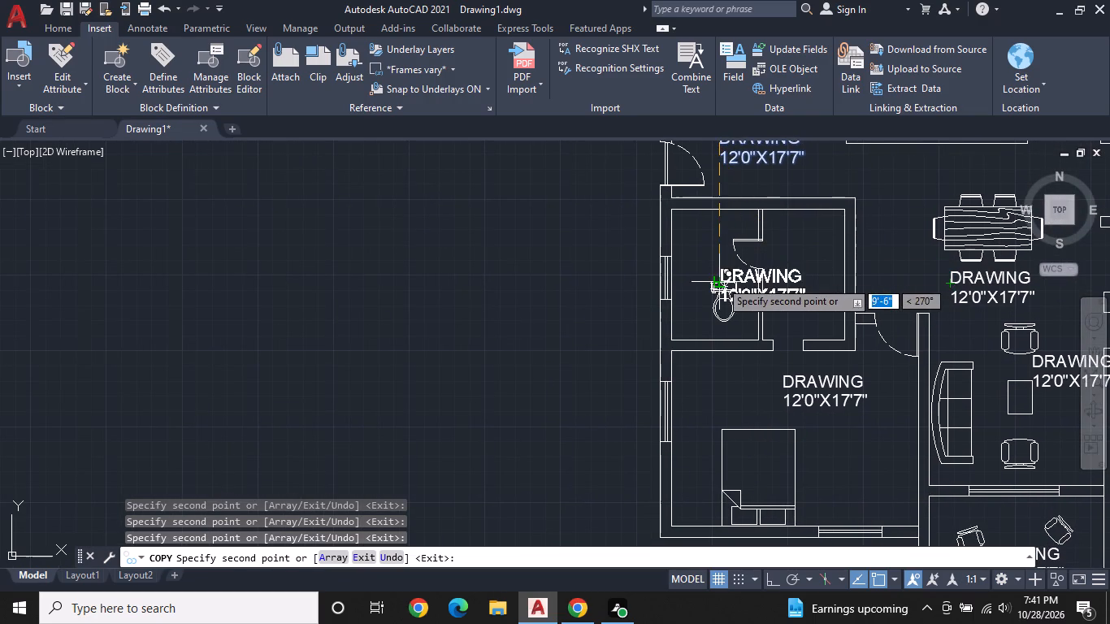
click(774, 258)
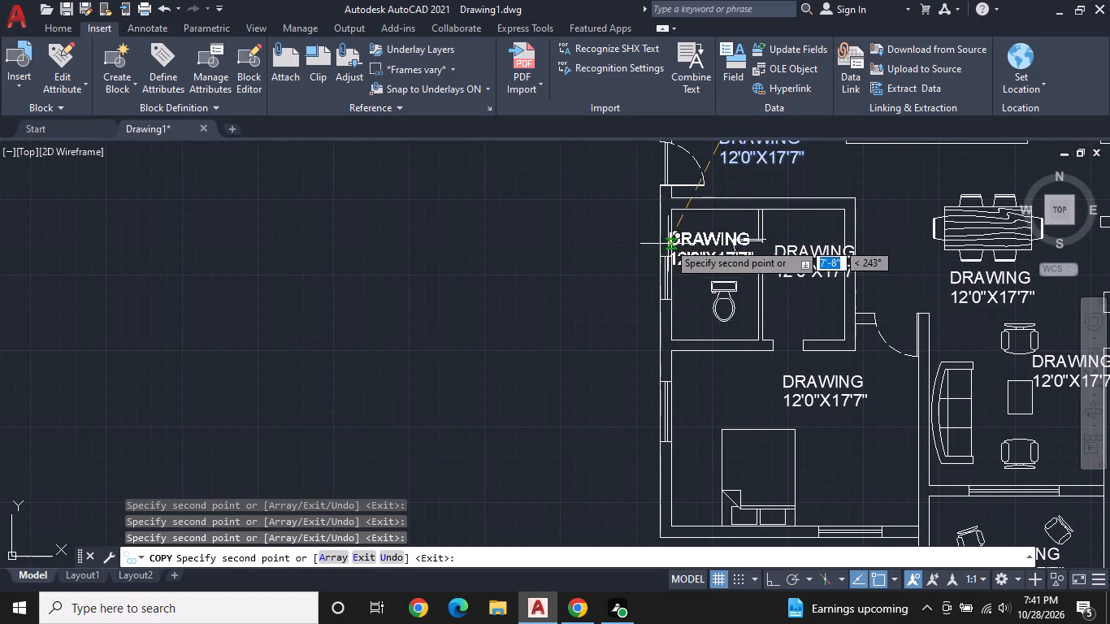
click(683, 230)
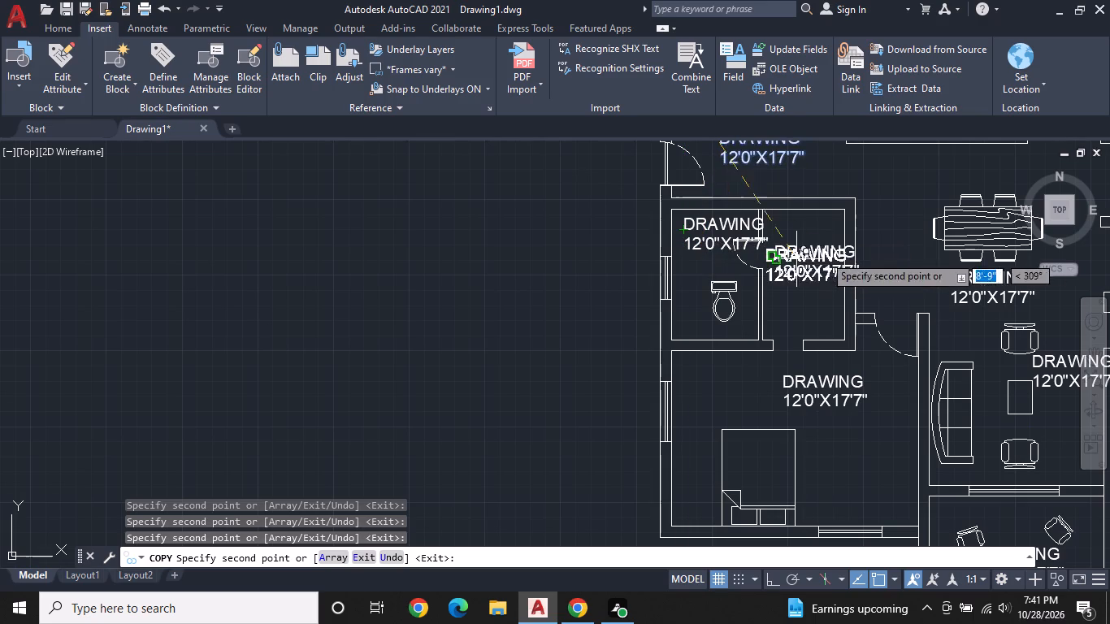
scroll(852, 247, down, 2)
middle_drag(852, 231, 688, 249)
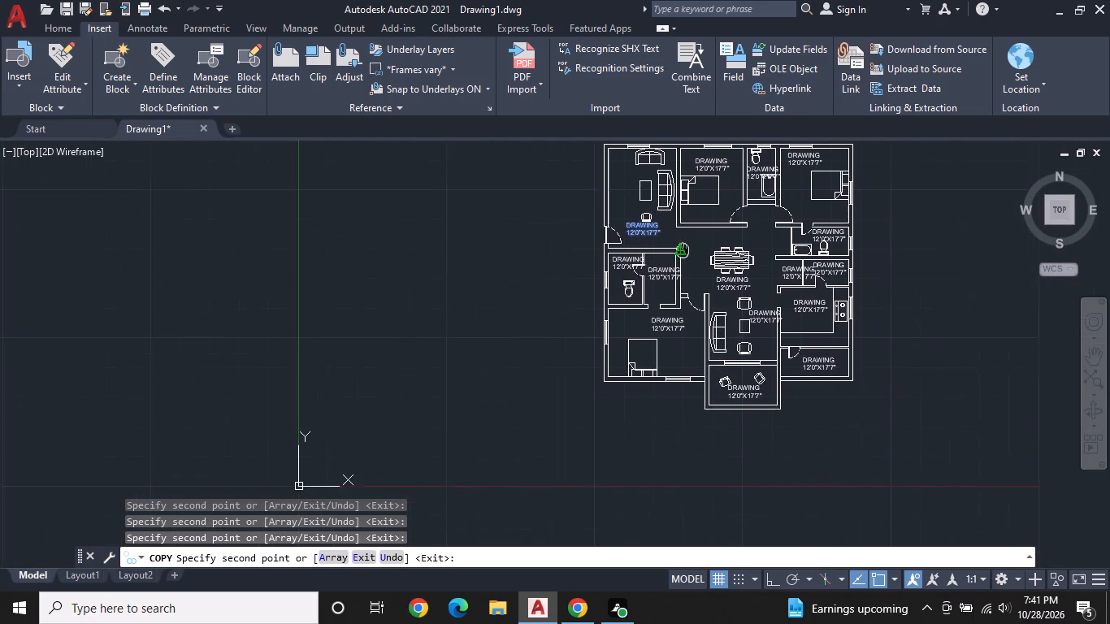
middle_drag(688, 249, 690, 249)
scroll(690, 253, up, 1)
key(Escape)
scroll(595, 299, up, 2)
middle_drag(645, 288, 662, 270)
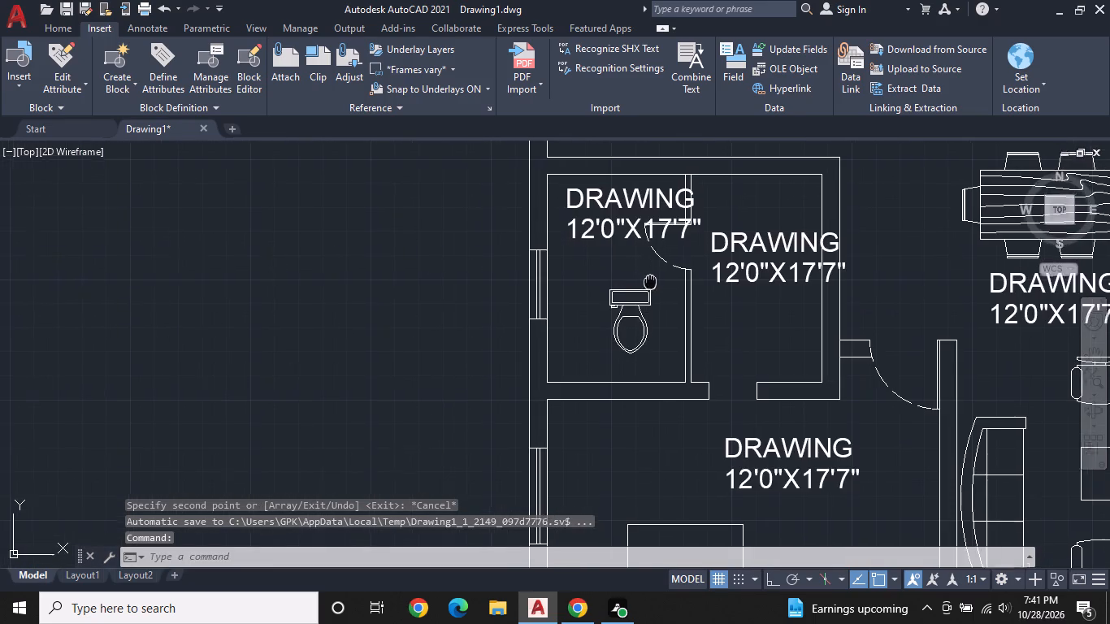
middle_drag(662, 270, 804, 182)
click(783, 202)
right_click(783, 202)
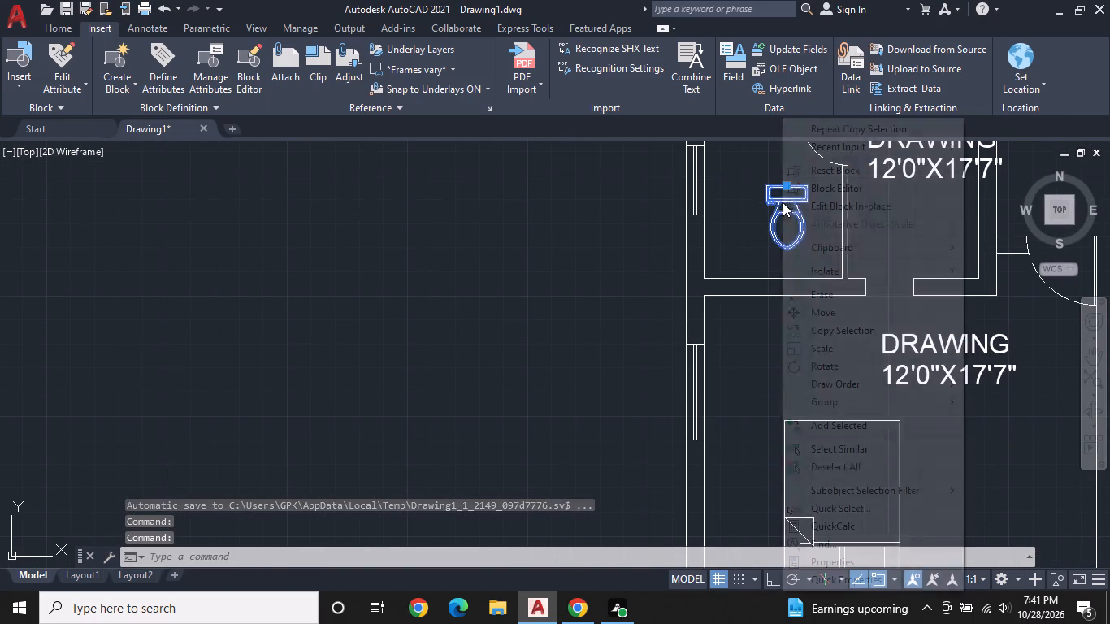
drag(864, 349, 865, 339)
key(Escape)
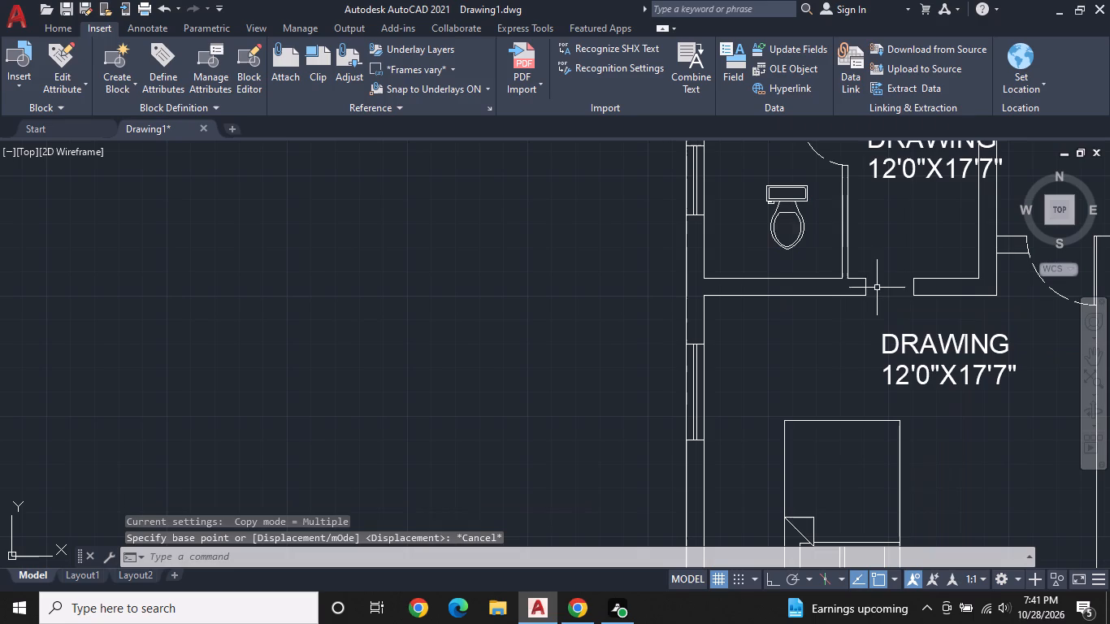
Rotate the west bathroom's toilet 180° about its tank's northeast corner, with ortho on.
click(789, 214)
right_click(789, 214)
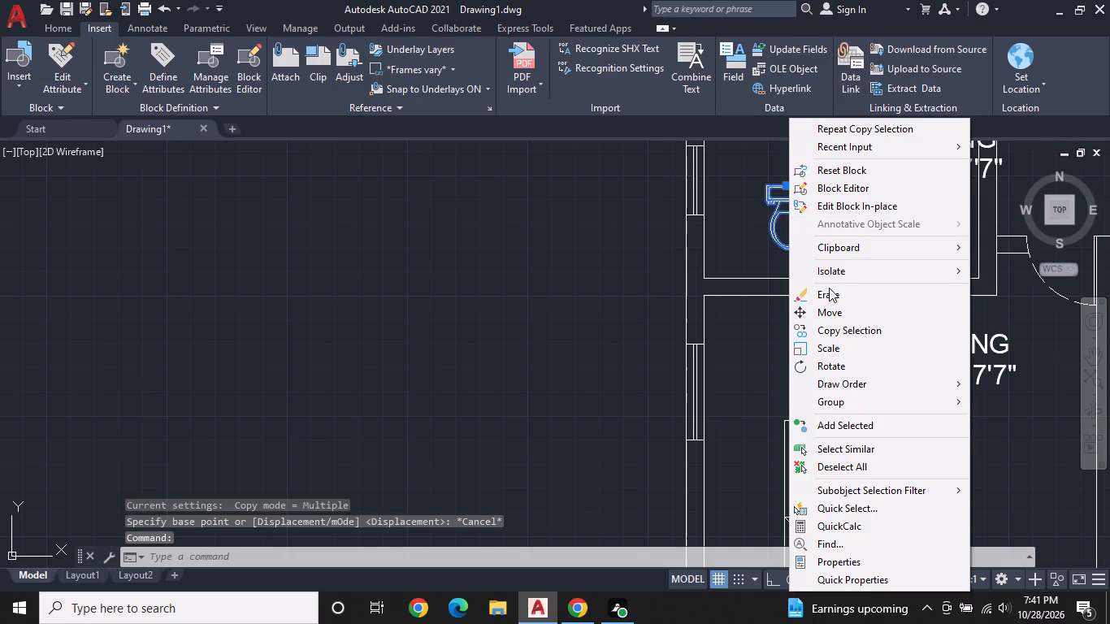
click(848, 366)
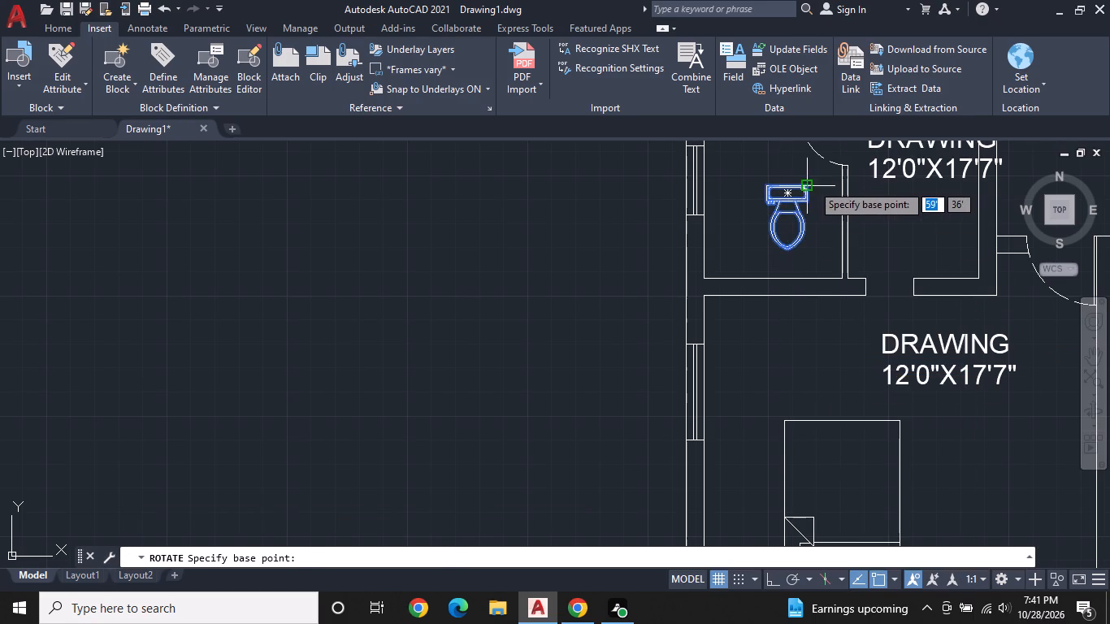
click(812, 184)
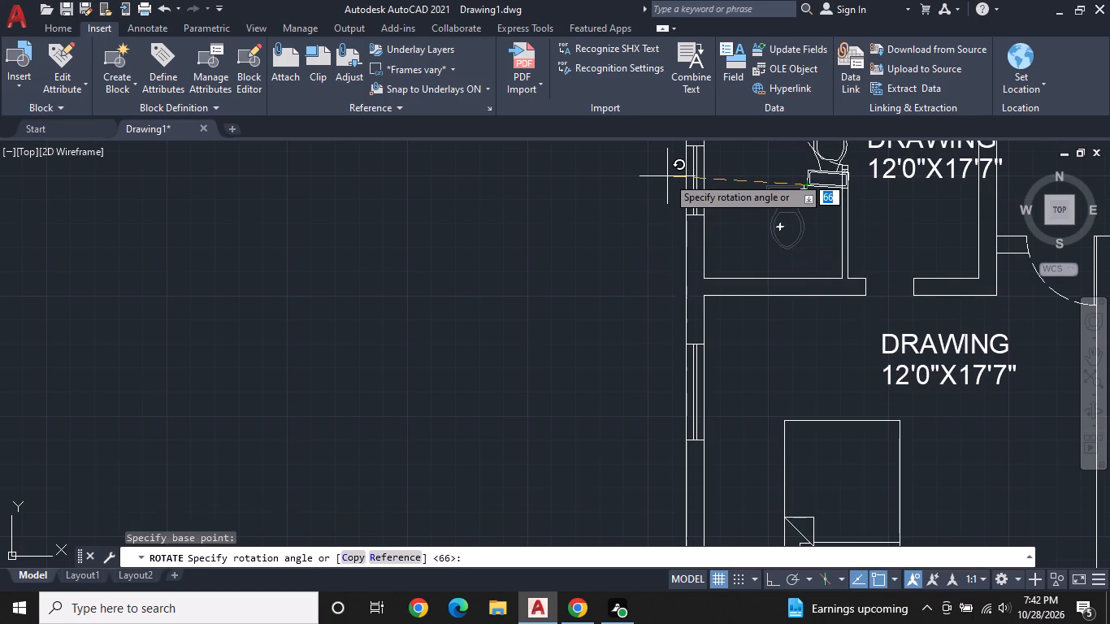
key(F8)
click(737, 177)
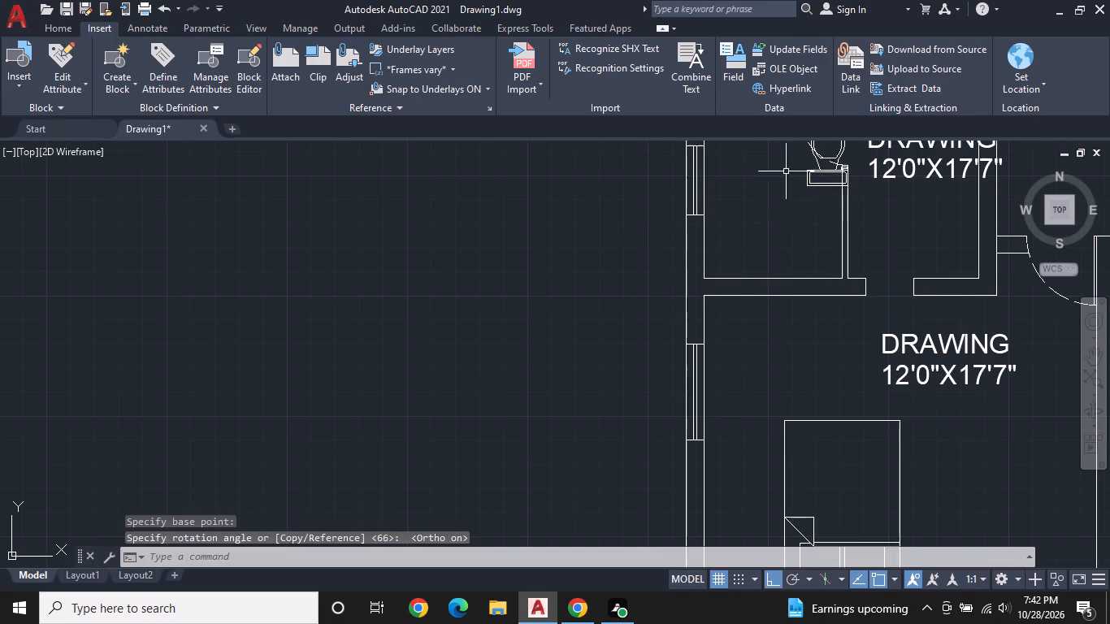
Move the rotated toilet, with ortho off, so its tank backs onto the west bathroom's south wall.
click(817, 182)
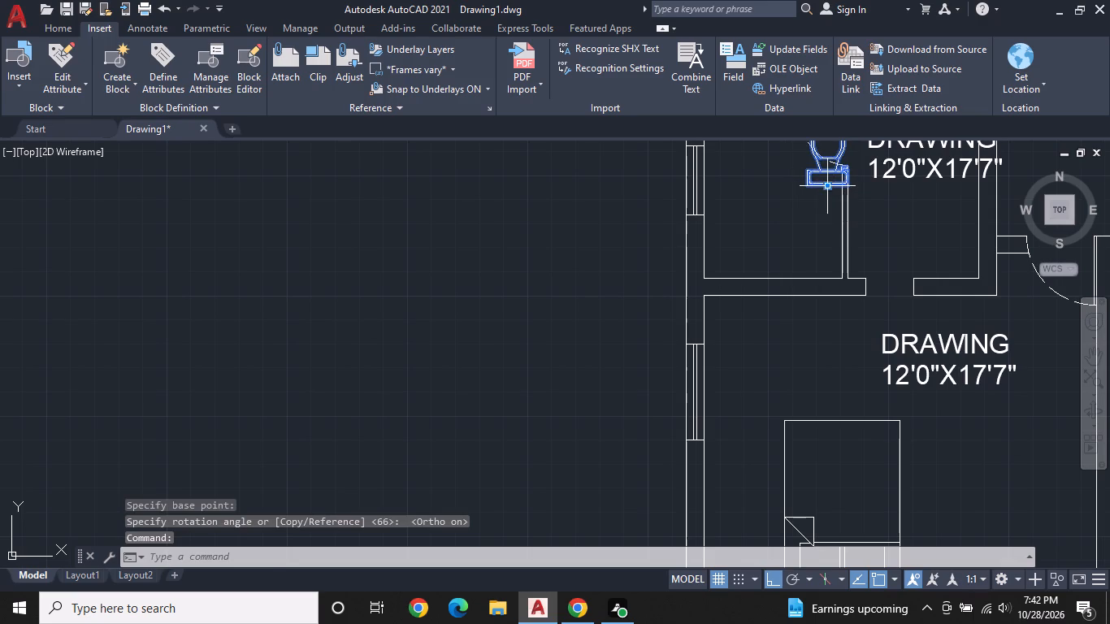
click(829, 189)
key(F8)
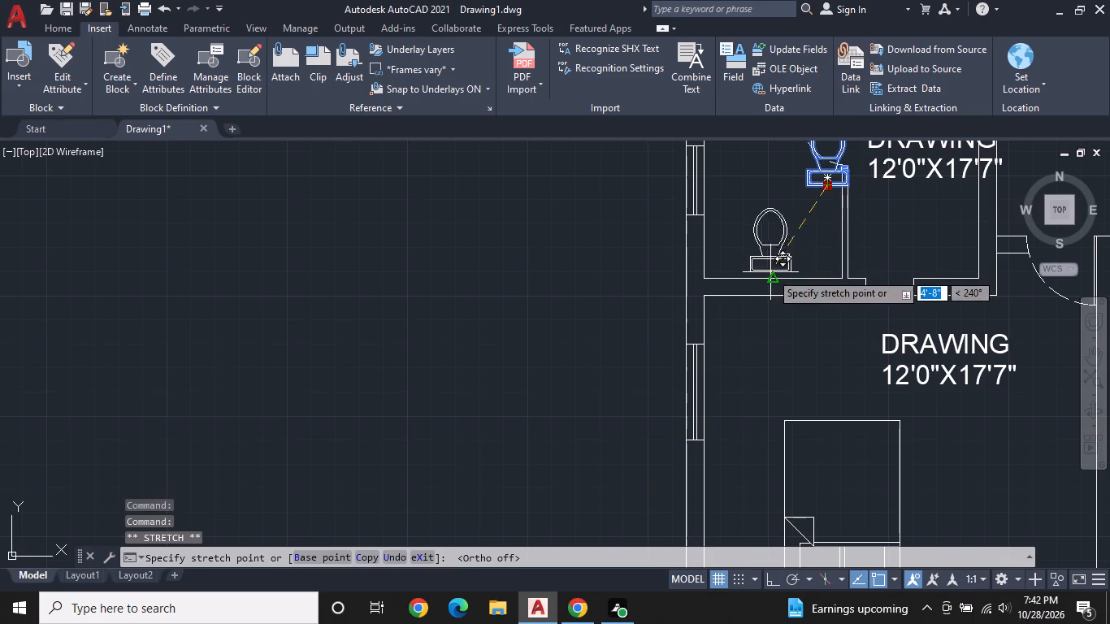
click(803, 276)
key(space)
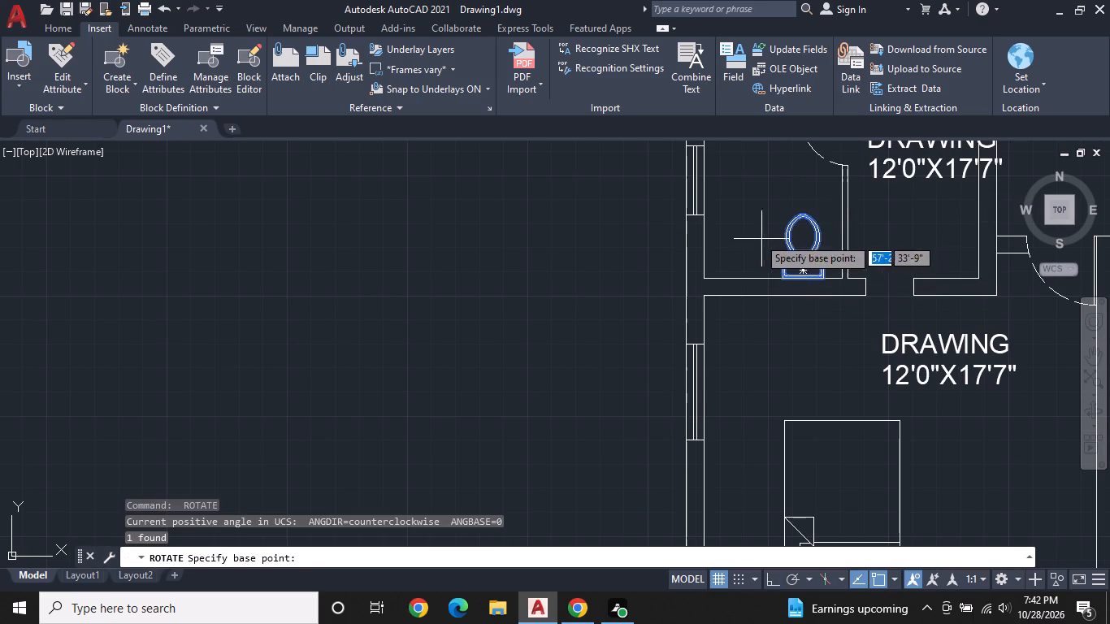
scroll(742, 227, down, 1)
middle_drag(749, 207, 506, 395)
key(Escape)
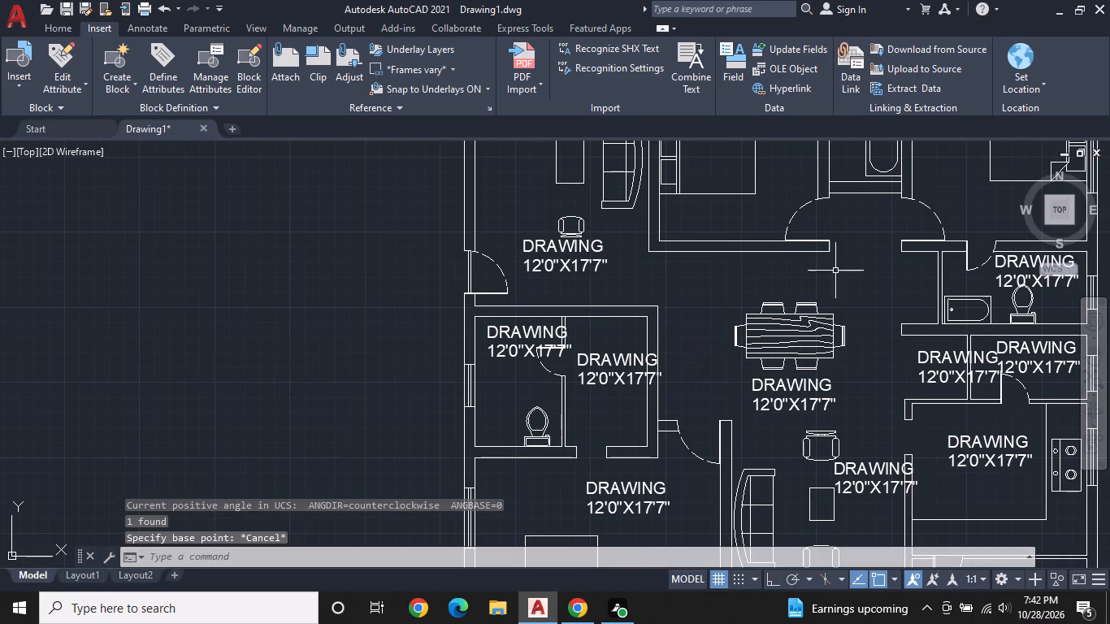
Copy the east bathroom's bathtub by its southwest corner into the west bathroom, northwest of the toilet.
click(982, 304)
right_click(982, 303)
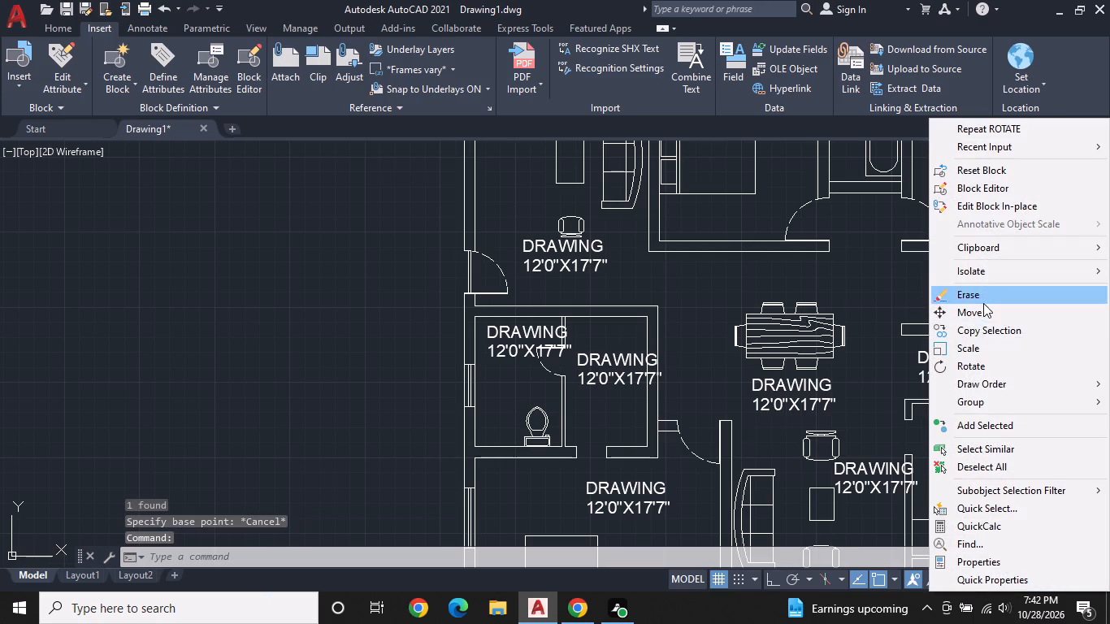
click(993, 331)
click(945, 325)
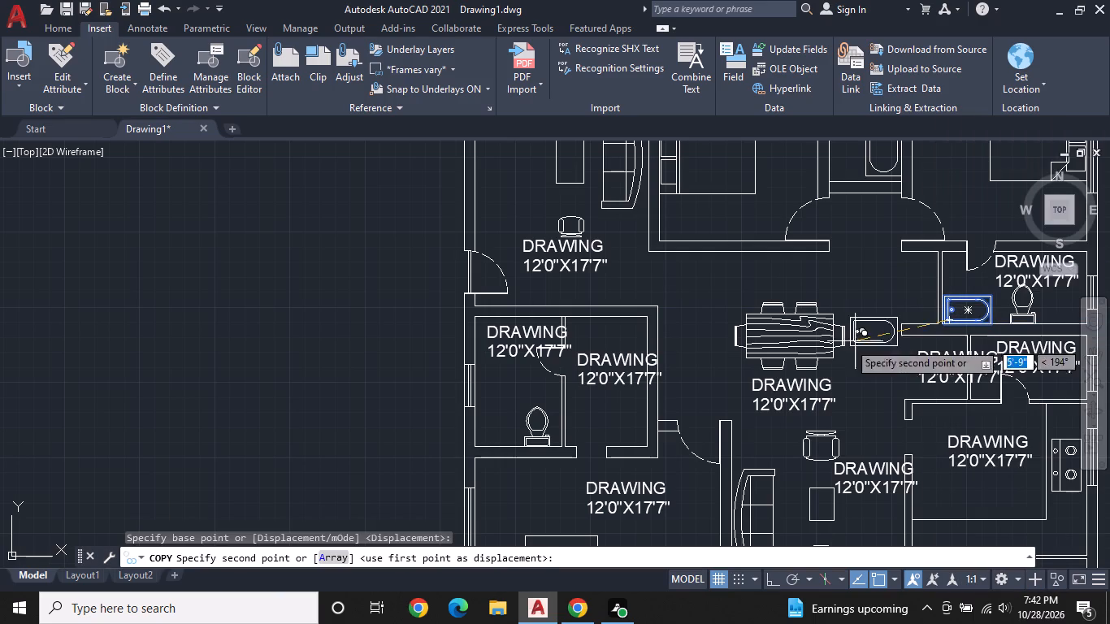
middle_drag(583, 388, 854, 251)
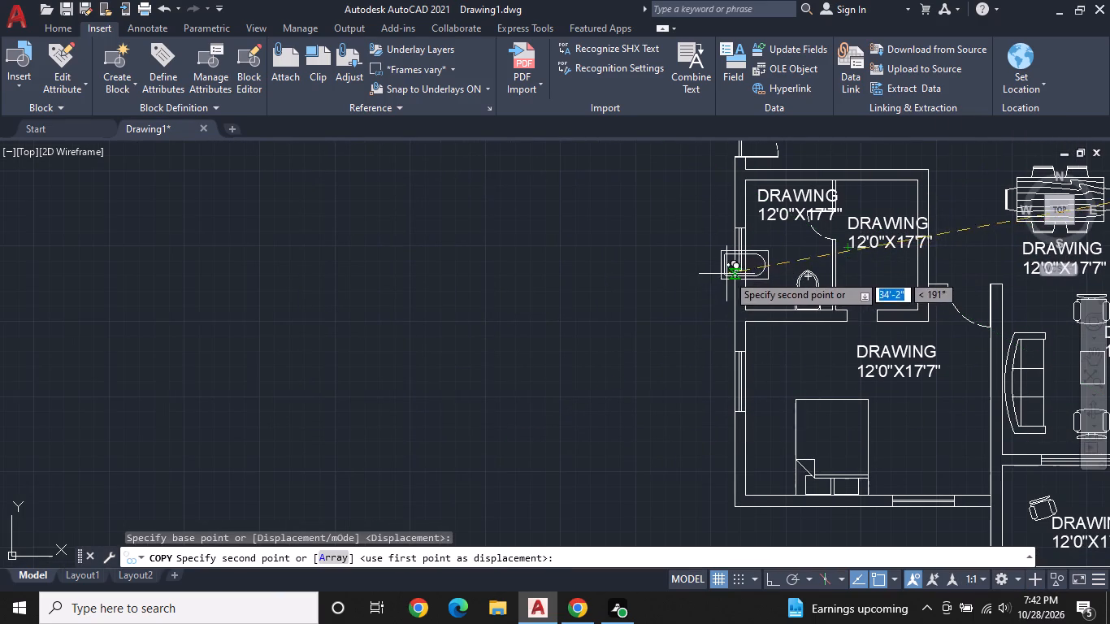
scroll(731, 272, up, 1)
click(767, 247)
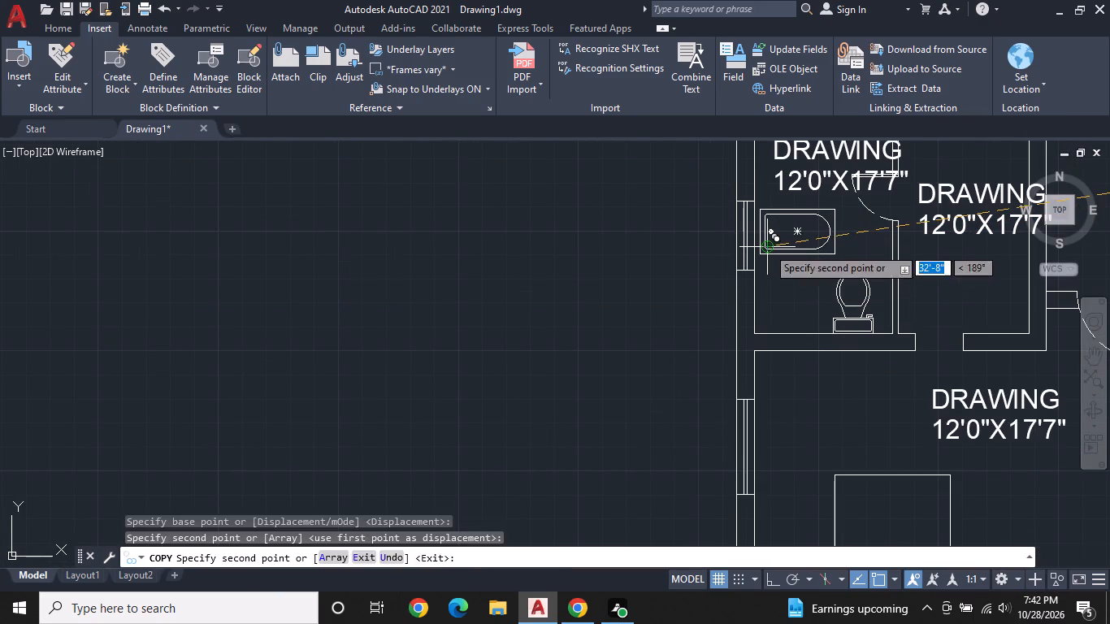
key(Escape)
Rotate the copied bathtub 90° clockwise about its southeast corner, with ortho on, so its drain end faces north.
click(808, 249)
right_click(808, 249)
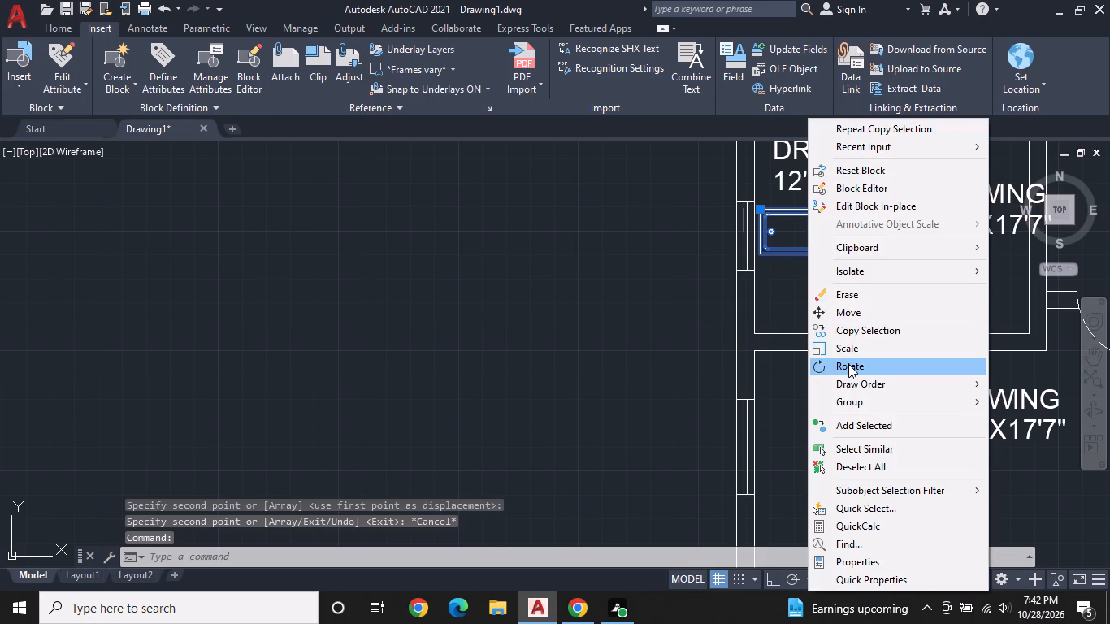
click(848, 364)
click(833, 254)
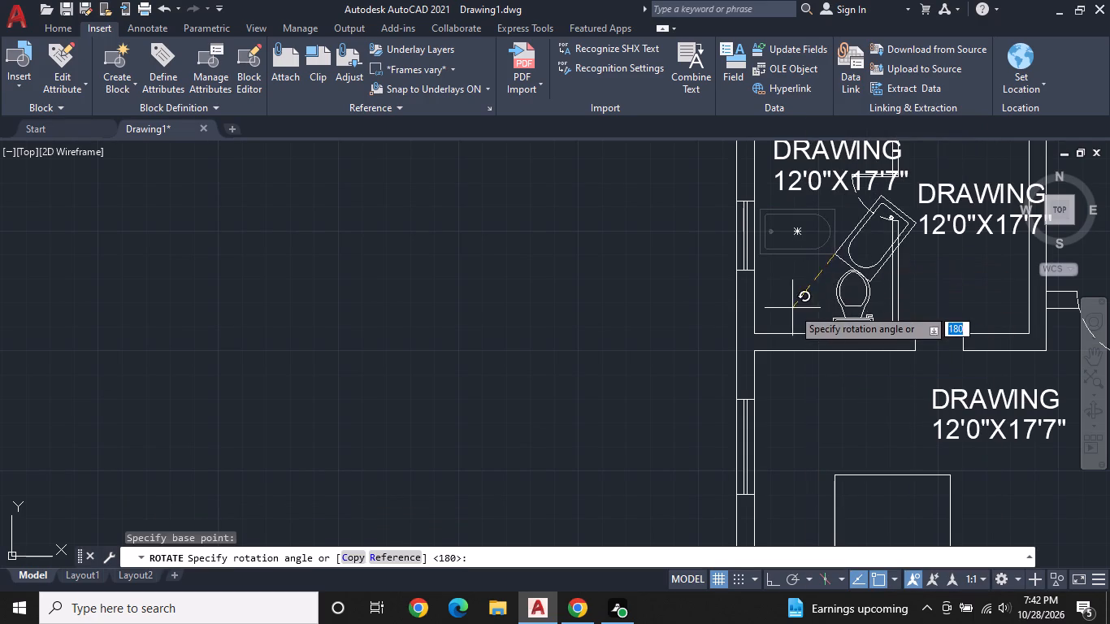
key(F8)
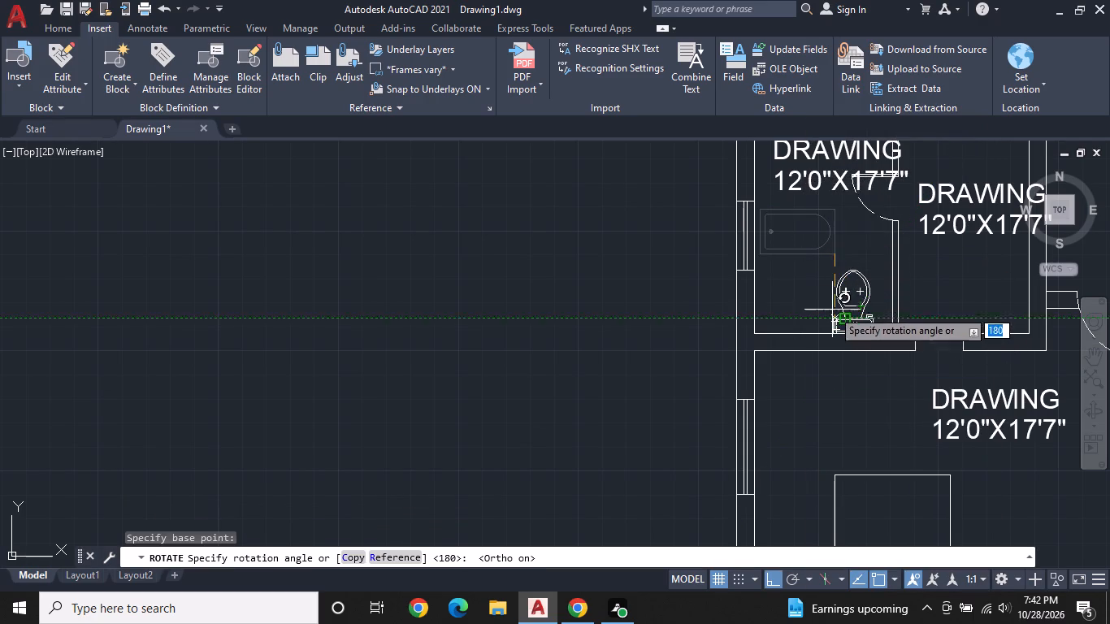
click(828, 283)
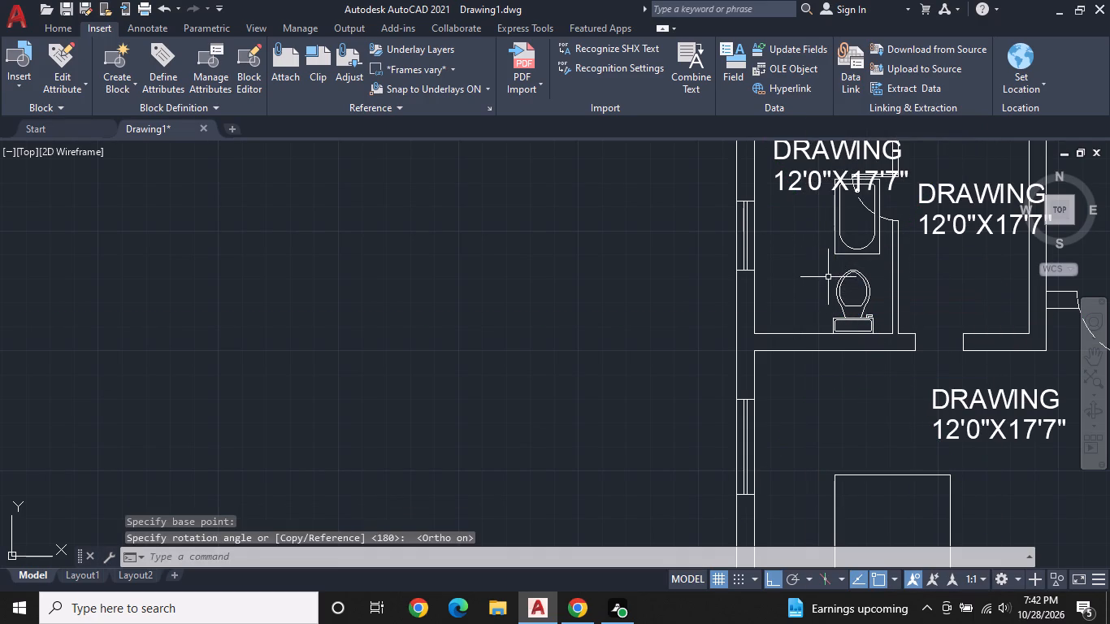
Move the rotated bathtub, with ortho off, against the west bathroom's west wall beside the window.
click(845, 248)
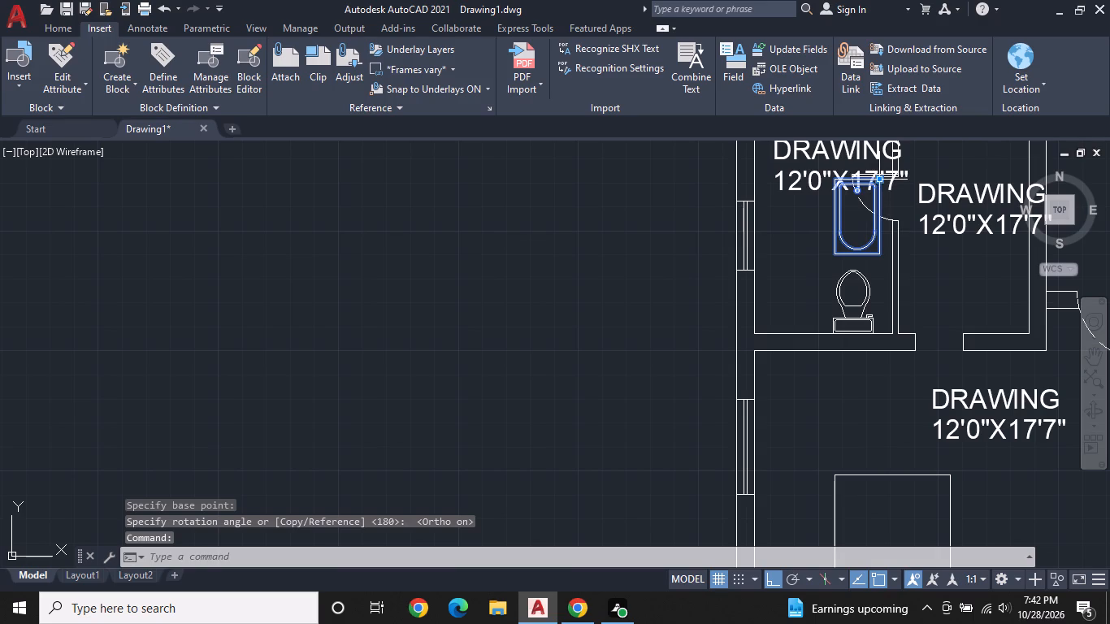
right_click(856, 188)
click(910, 310)
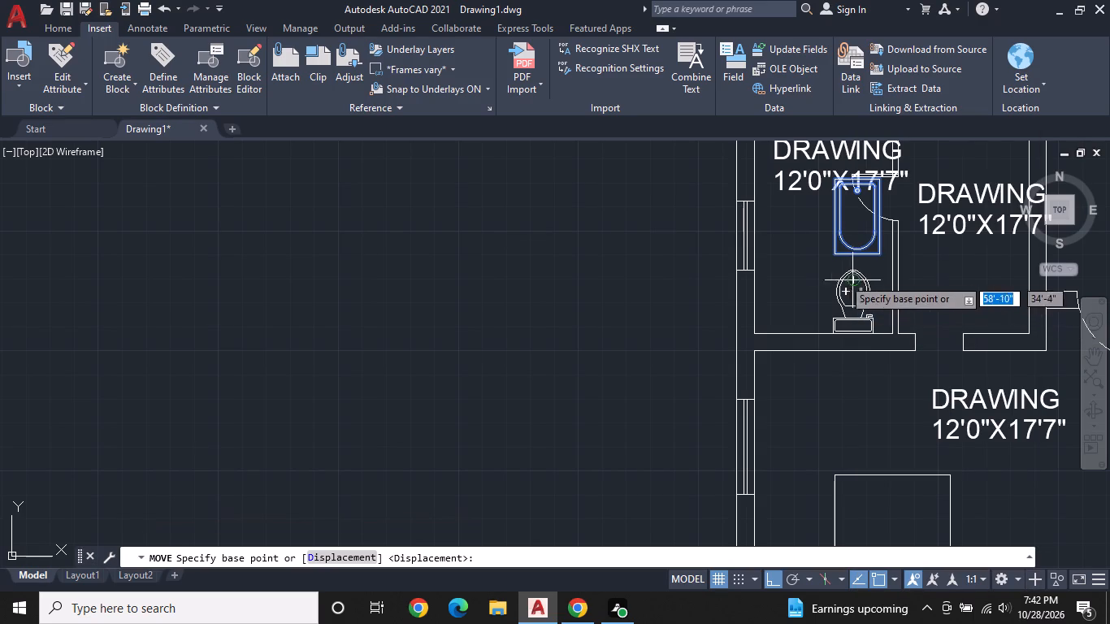
click(835, 252)
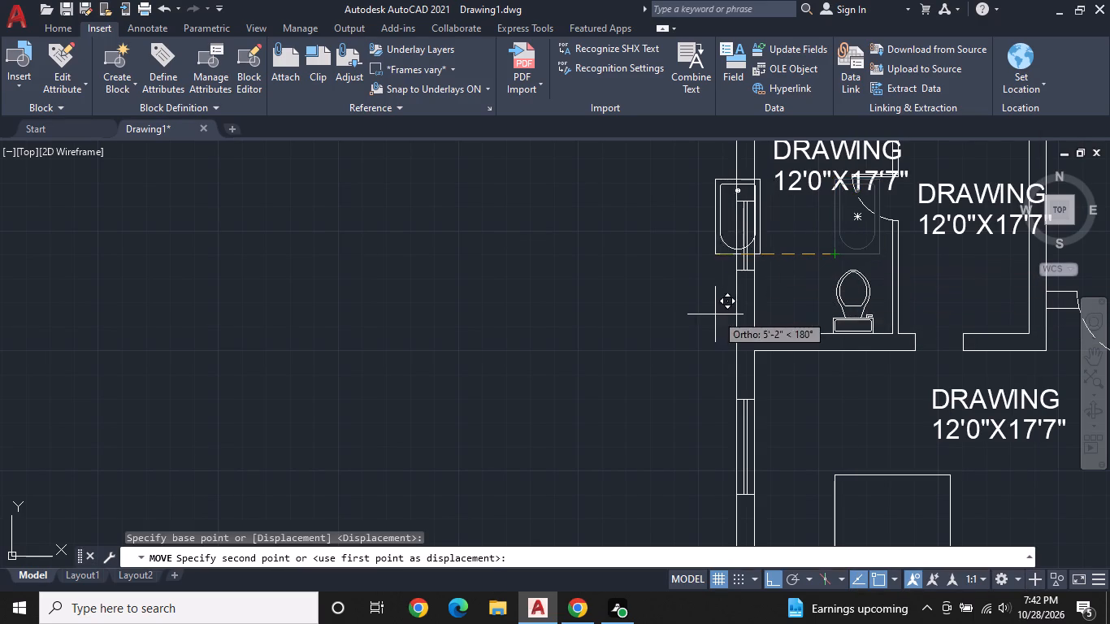
key(F8)
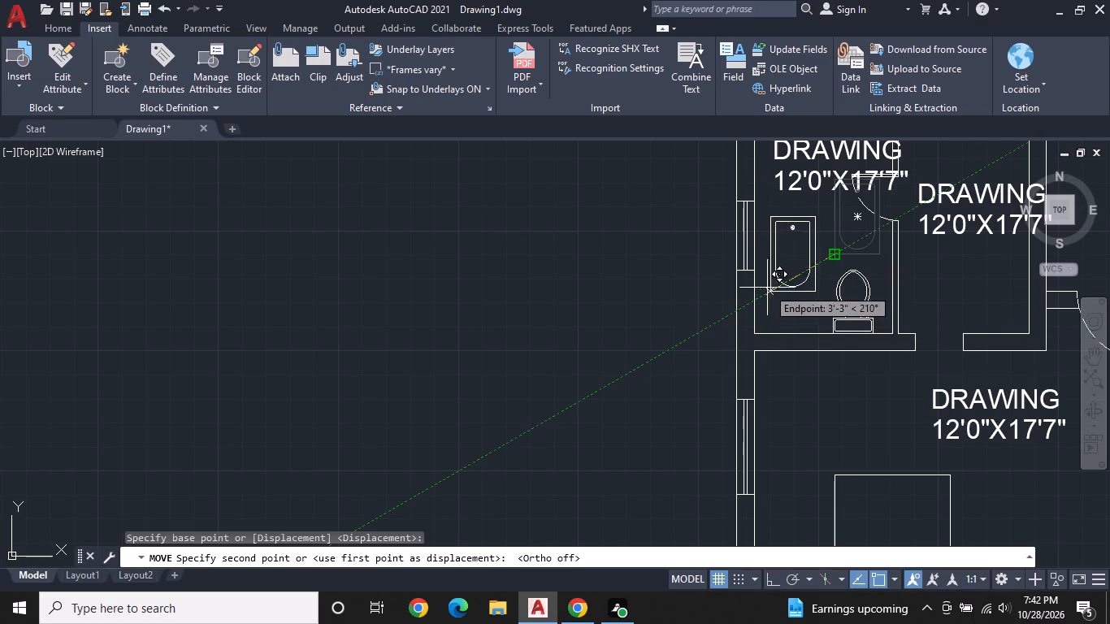
click(754, 285)
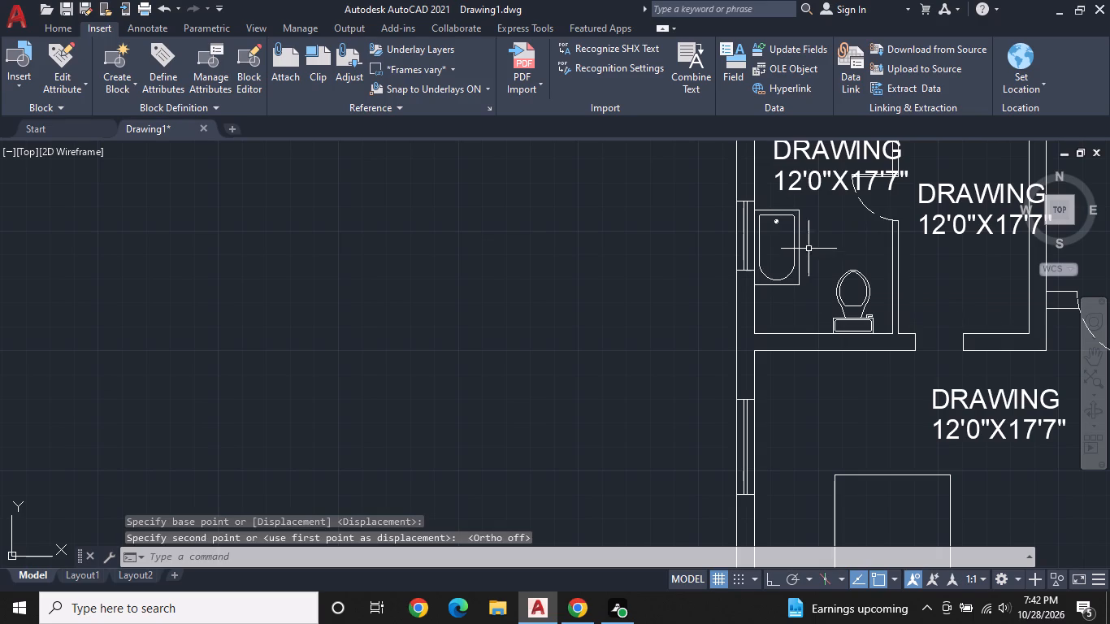
key(Escape)
Change the name line of the north middle bedroom's label to BED ROOOM 2.
scroll(820, 232, down, 1)
middle_drag(833, 206, 584, 414)
middle_drag(765, 206, 765, 206)
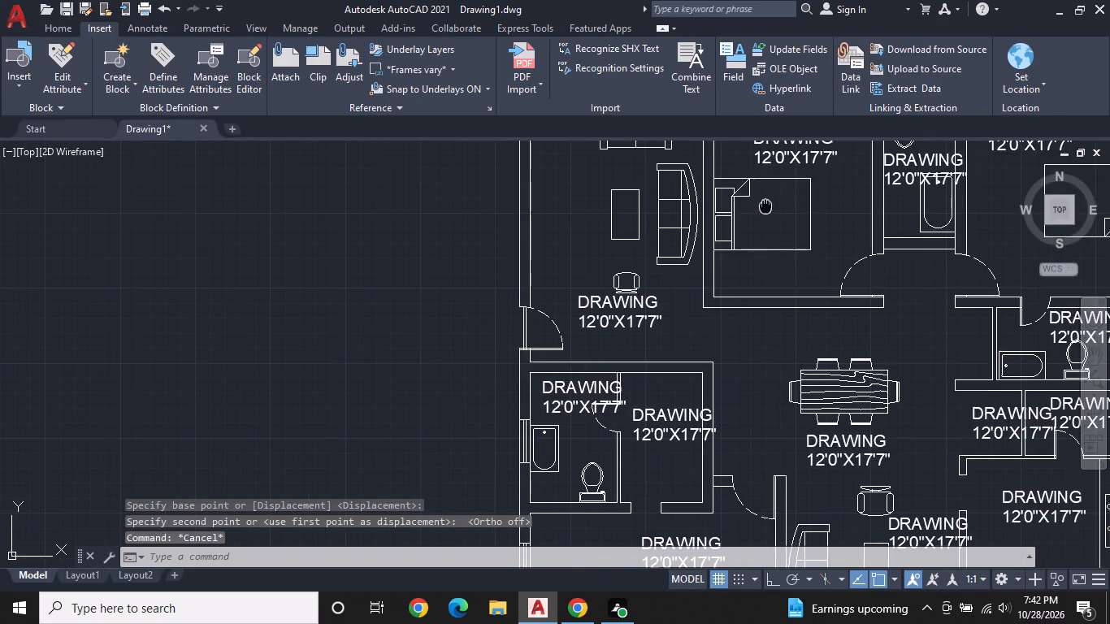
middle_drag(765, 206, 587, 364)
double_click(622, 301)
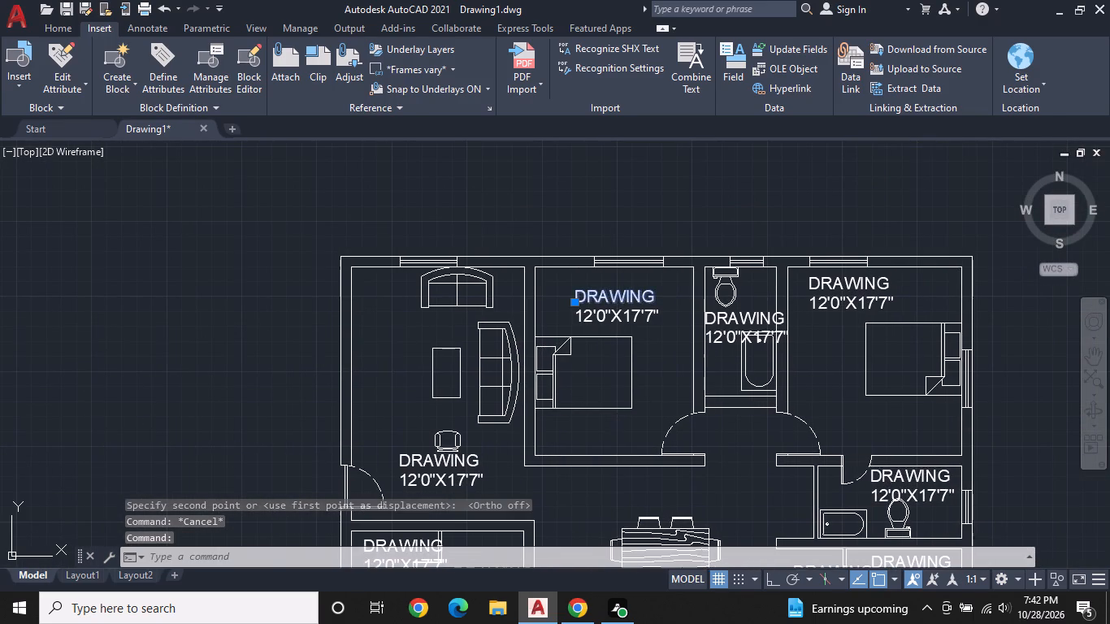
key(BackSpace)
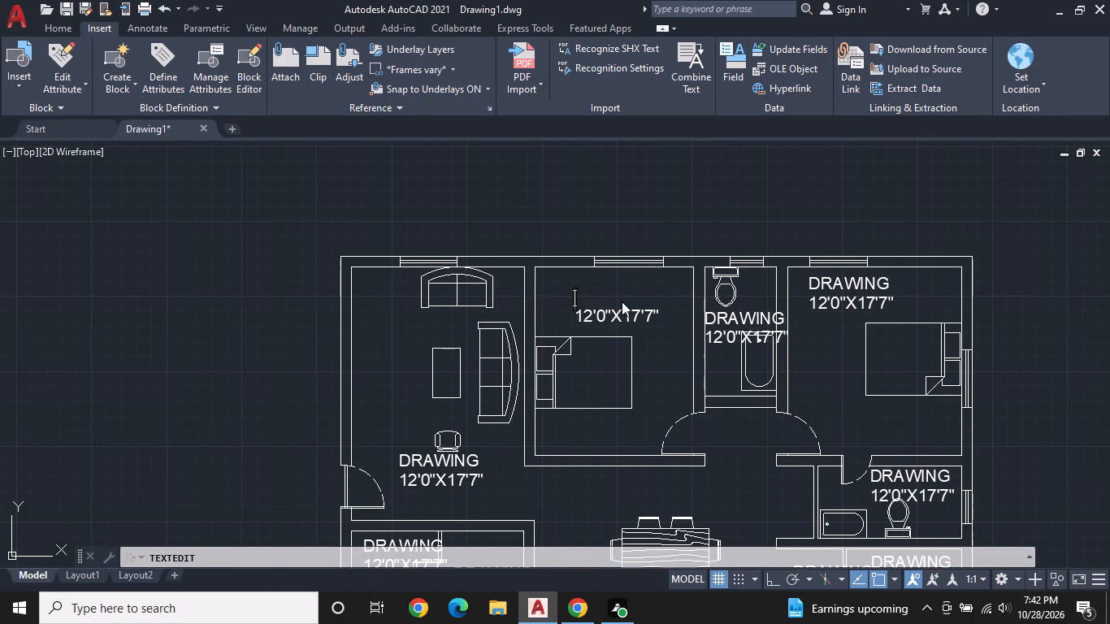
text(BED ROOOM)
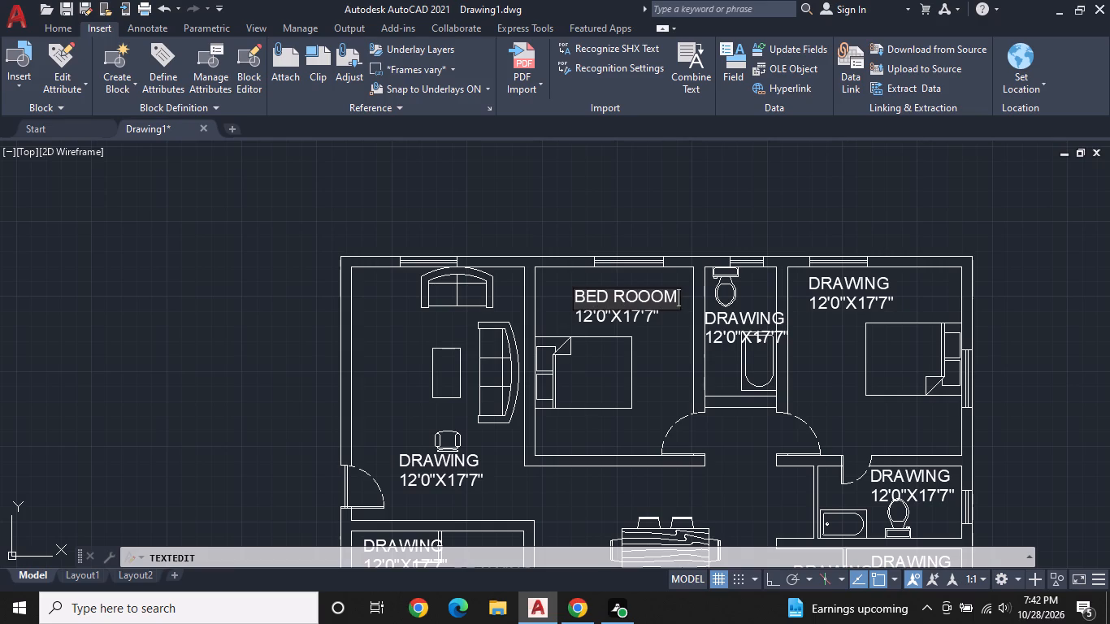
key(space)
text(2)
key(Return)
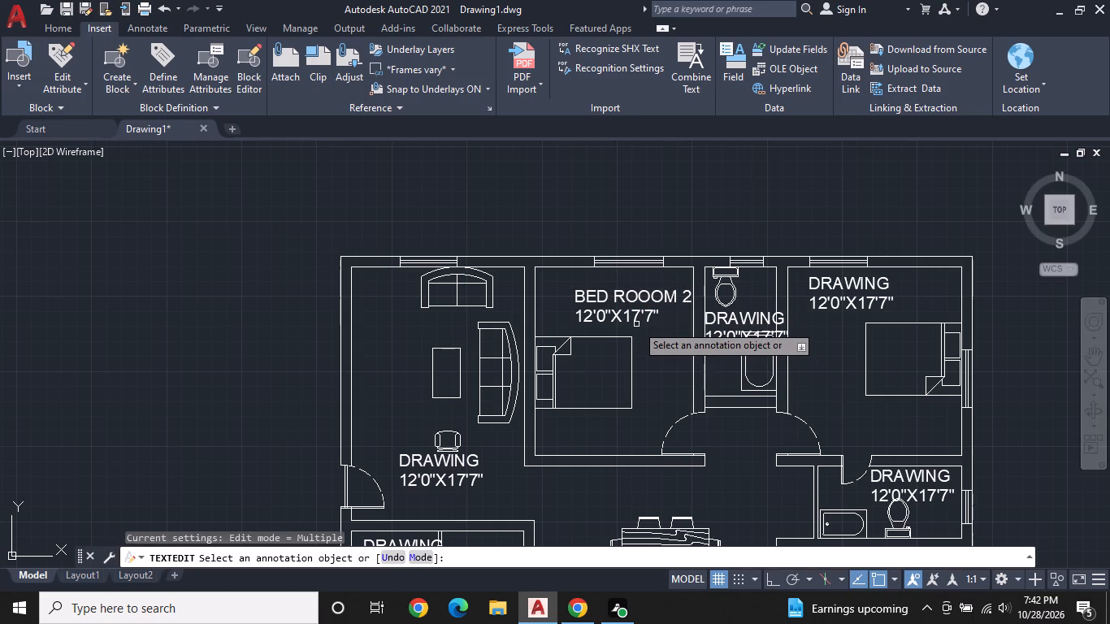
Change the dimension line of the north middle bedroom's label to 11'0"X13'1".
click(636, 324)
key(BackSpace)
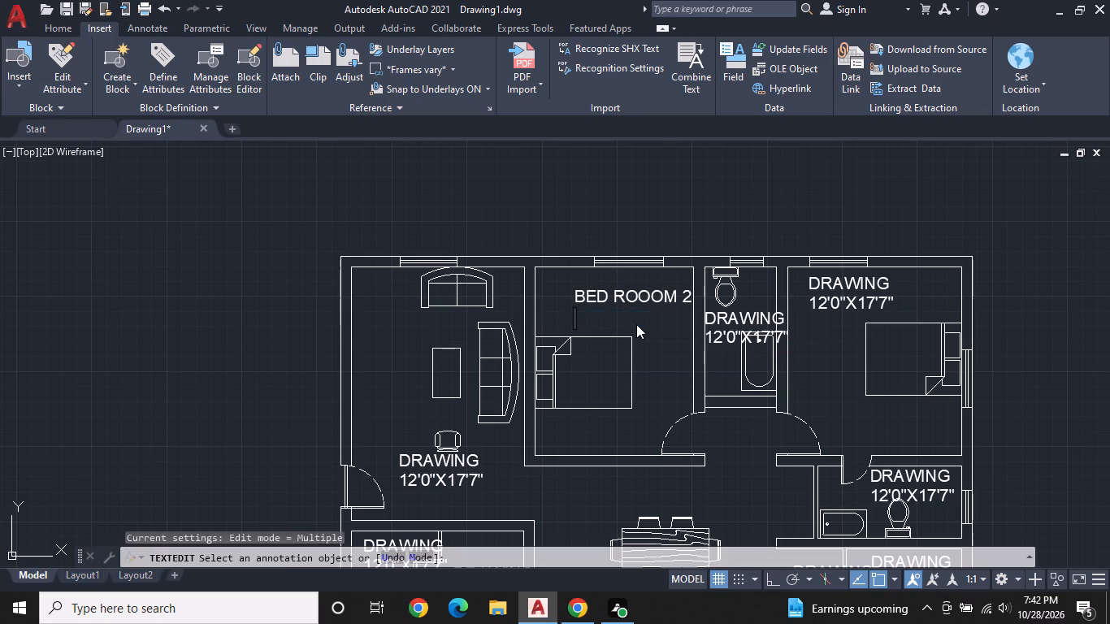
text(11'0")
key(x)
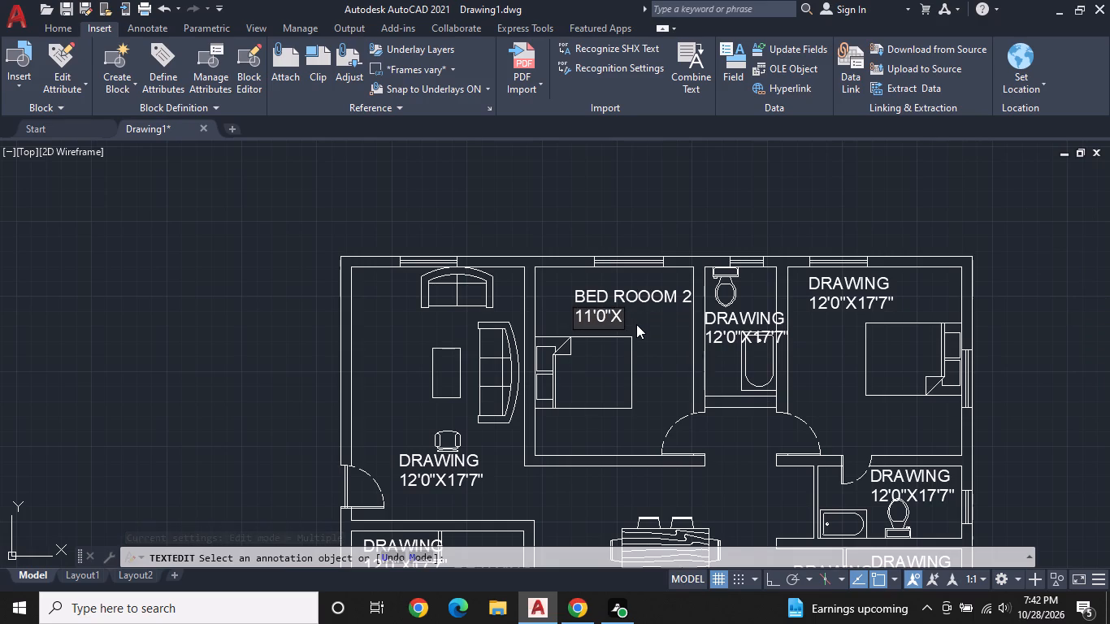
text(13'1")
key(Return)
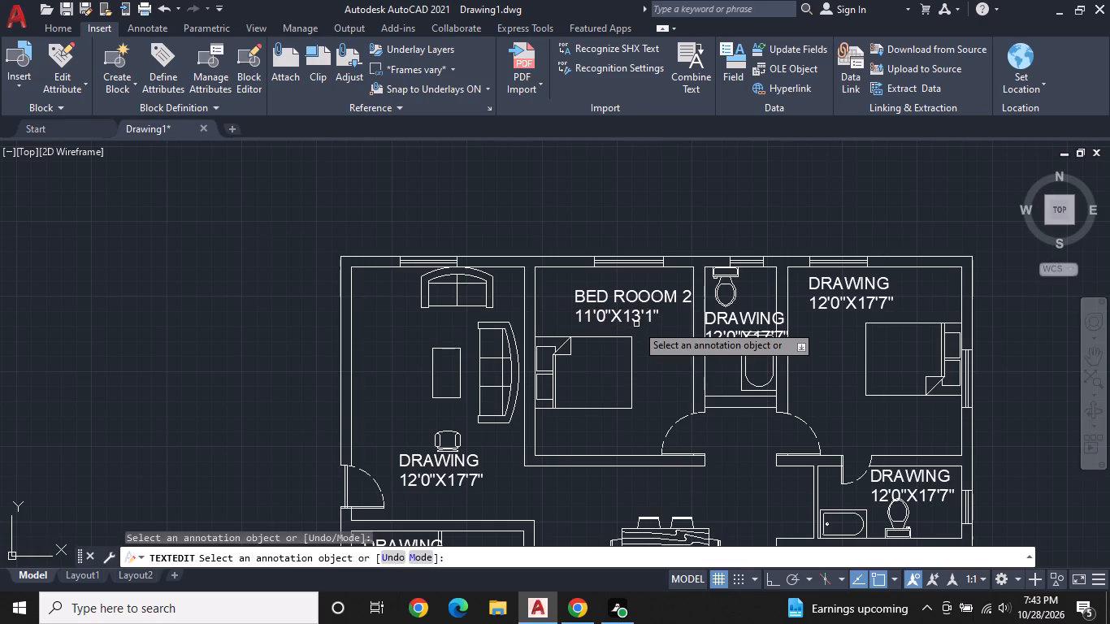
Change the name line of the north bathroom's label to TOILET.
double_click(731, 317)
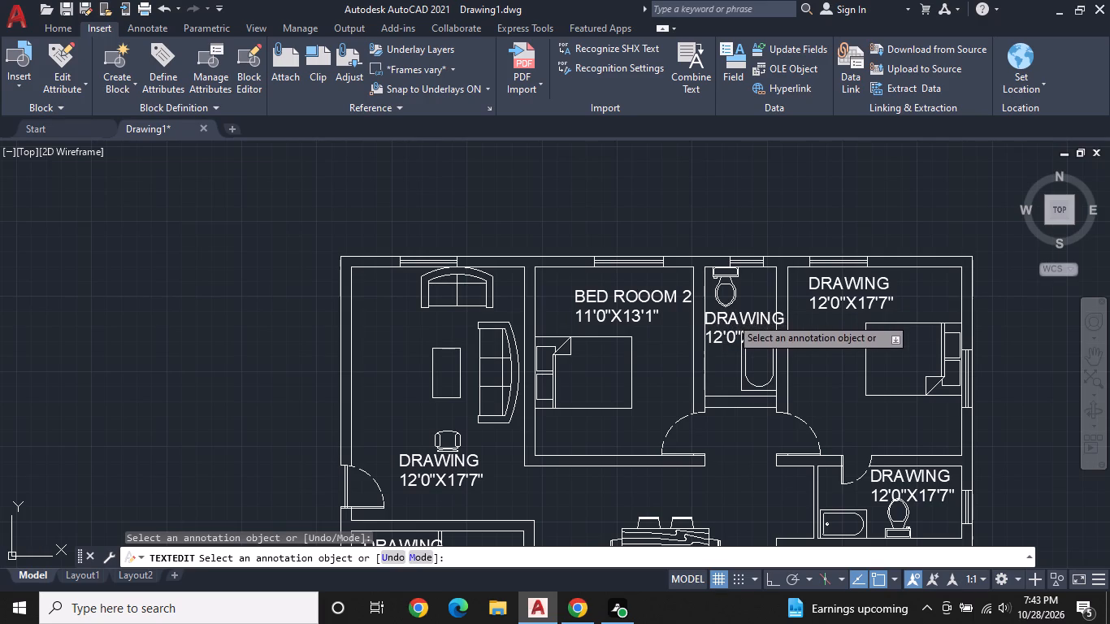
key(BackSpace)
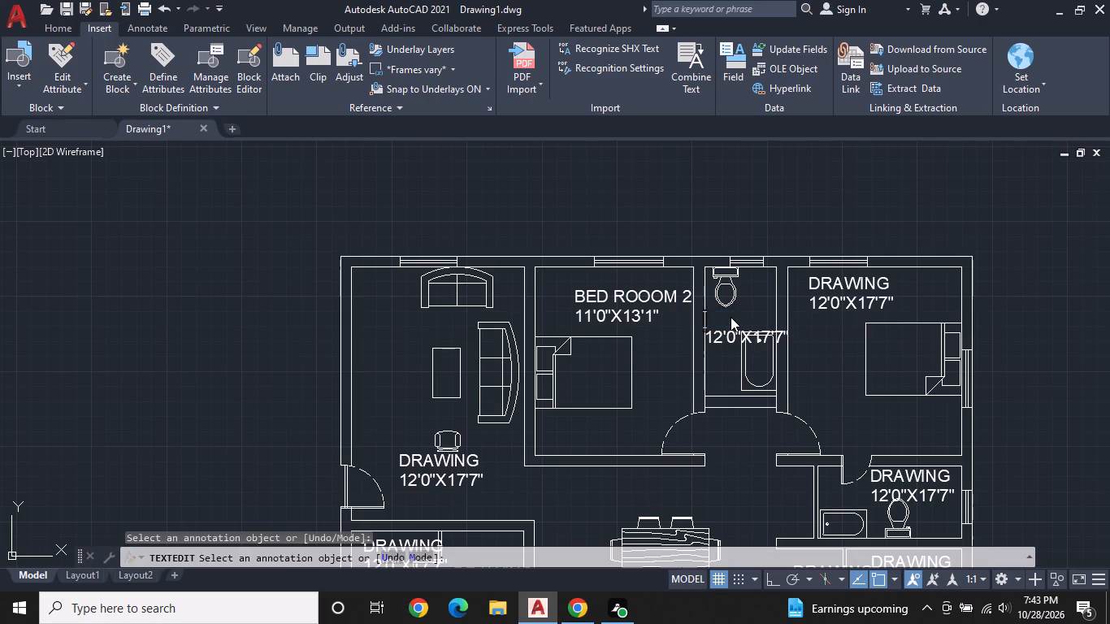
text(TOILET)
key(space)
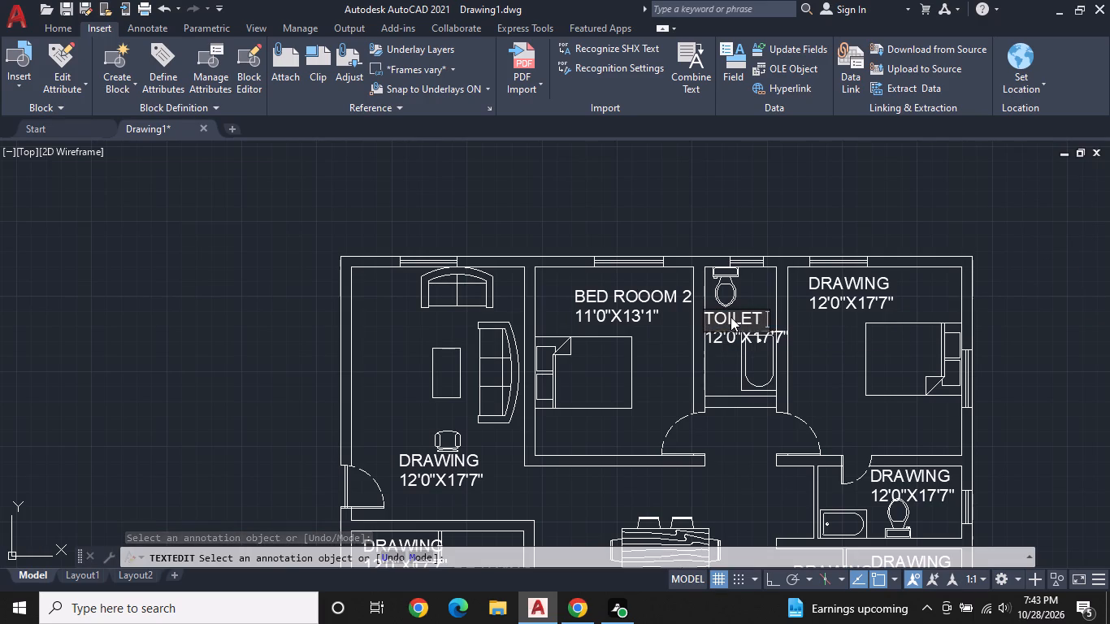
key(Return)
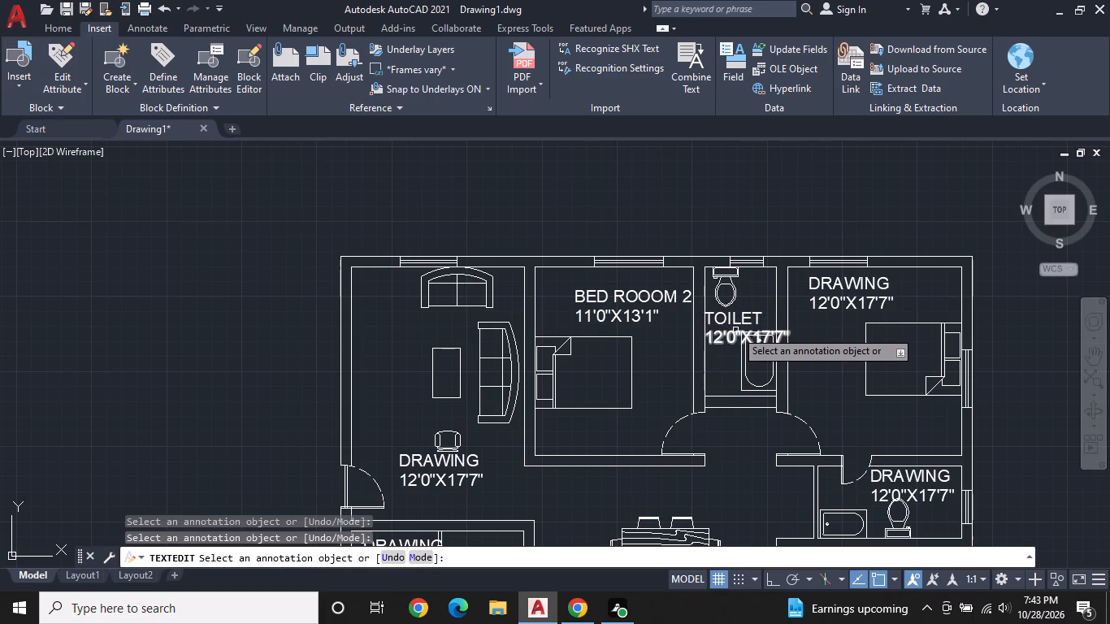
Change the dimension line of the north bathroom's label to 5'0"X13'1".
click(735, 330)
key(BackSpace)
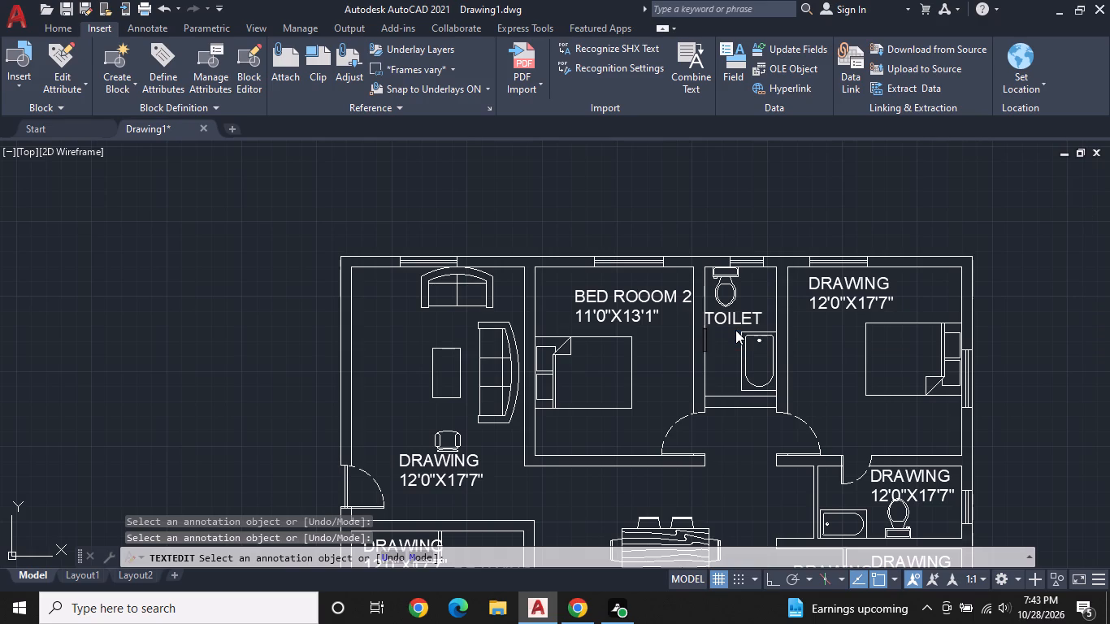
text(5'0"X)
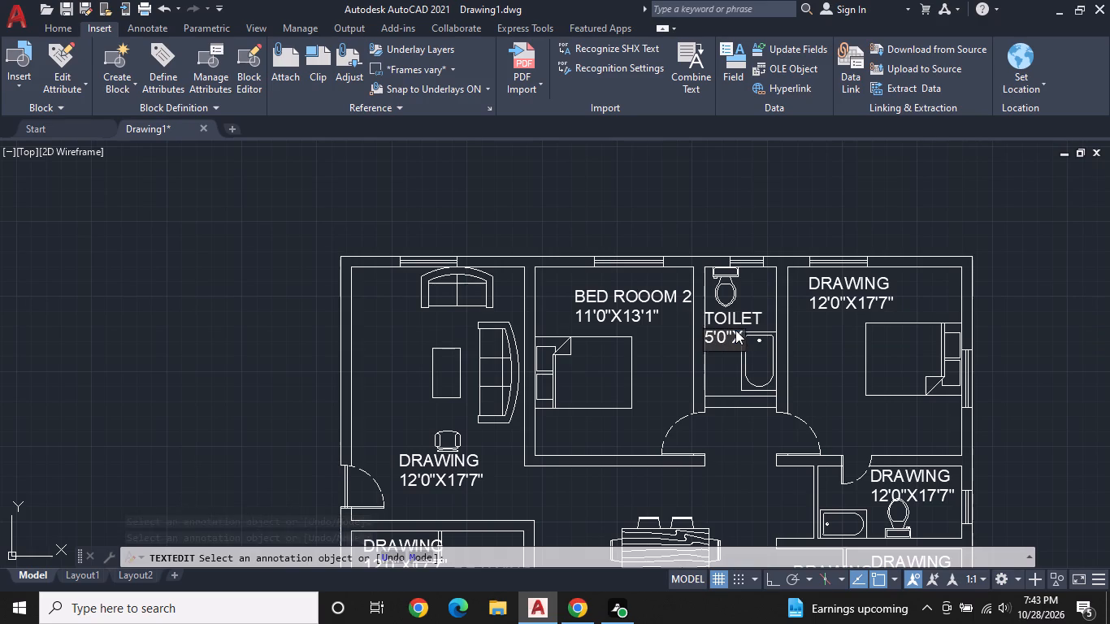
text(13'1")
key(Return)
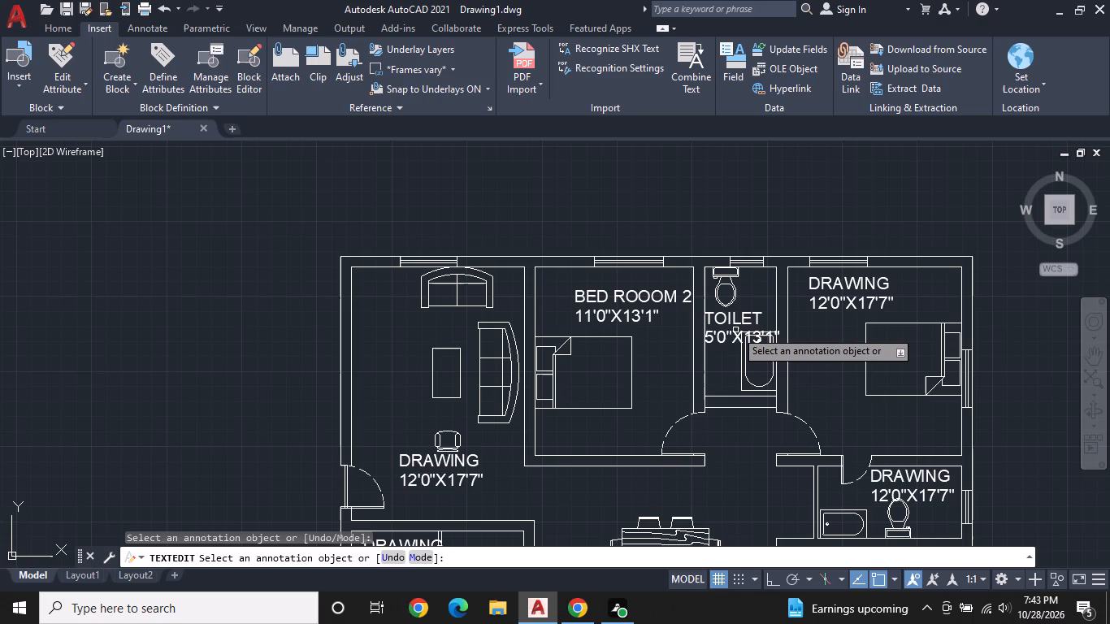
key(Escape)
Scale down both lines of the north bathroom's TOILET label about their lower-left corner to roughly three quarters of their size.
click(719, 325)
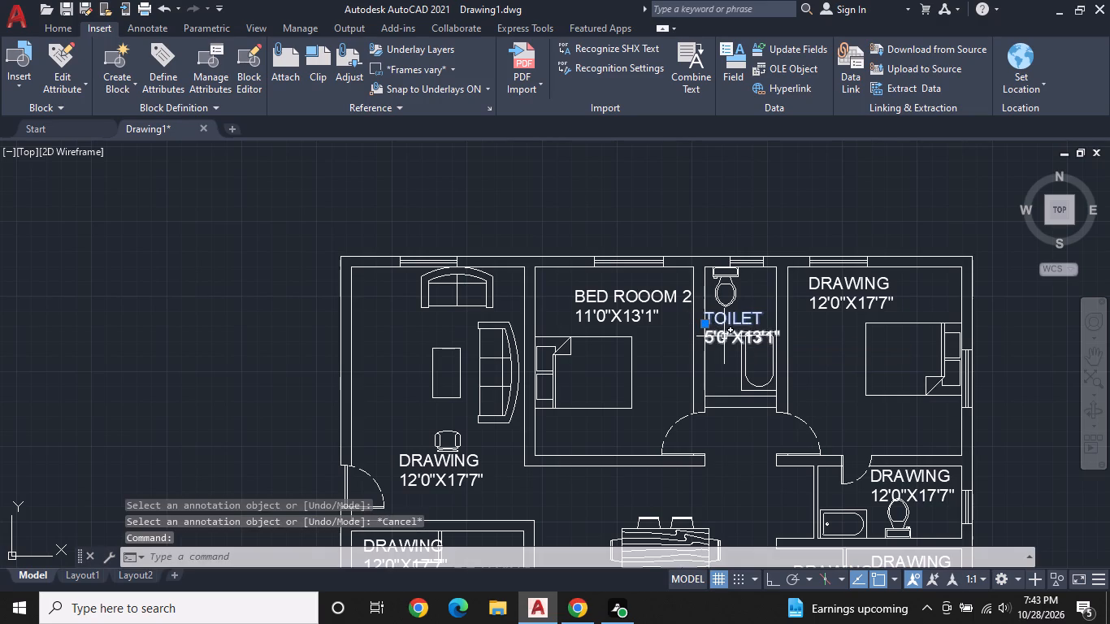
click(724, 337)
right_click(724, 337)
click(775, 375)
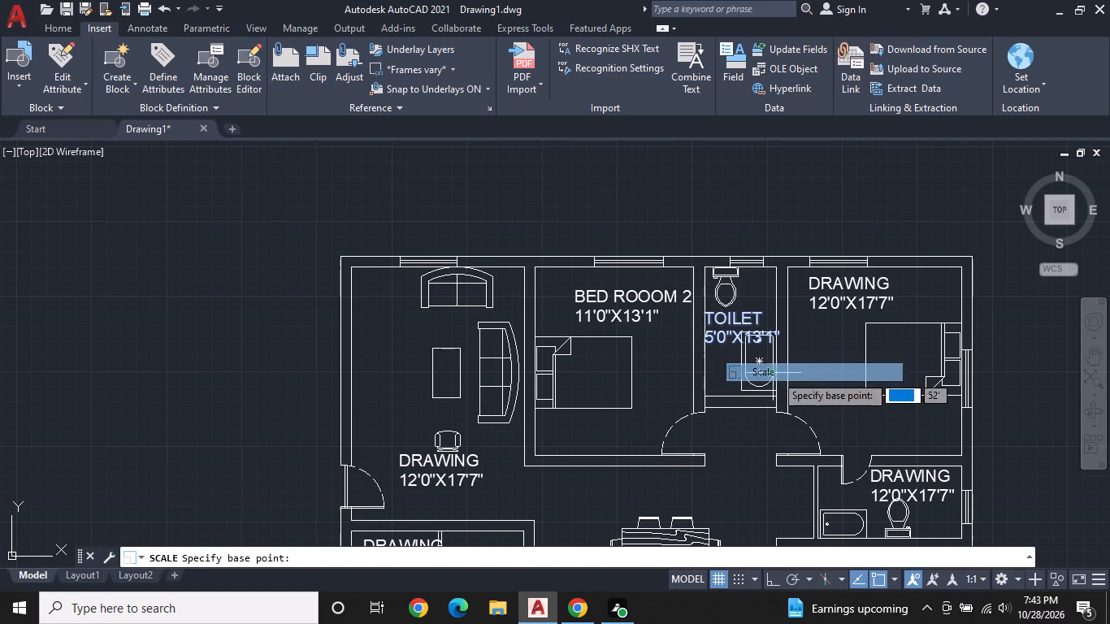
click(706, 347)
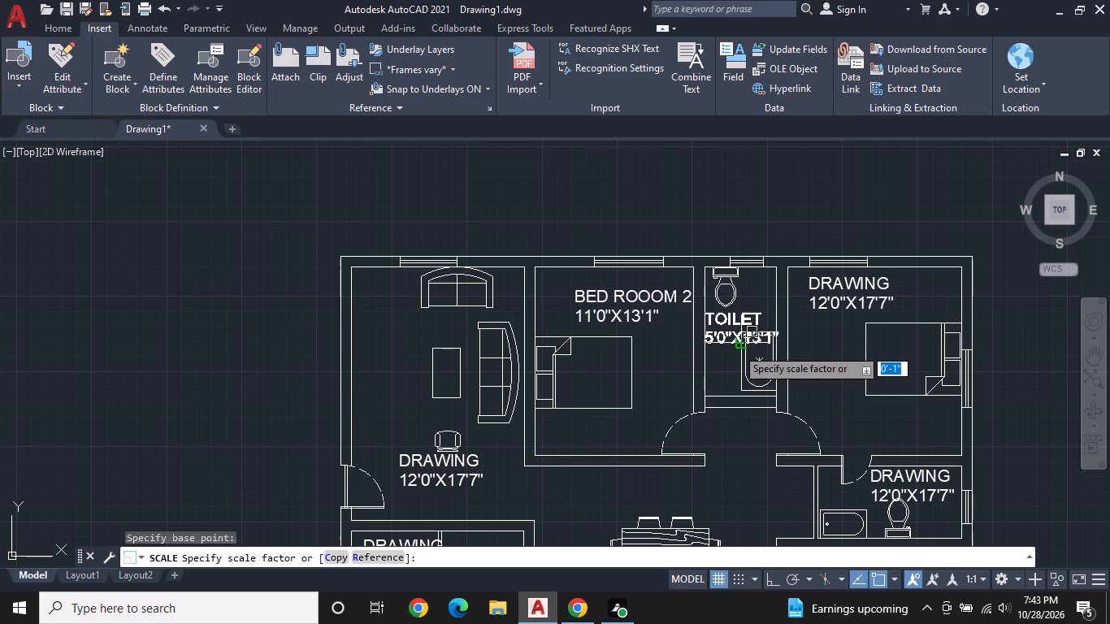
click(732, 348)
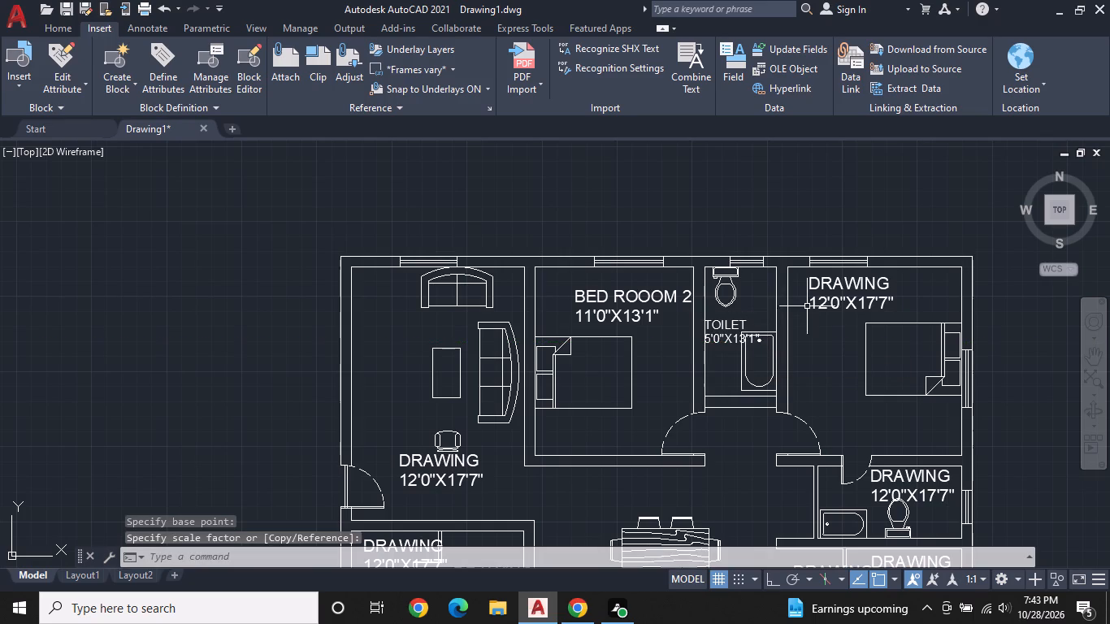
Change the name line of the northeast bedroom's label to BED ROOM 3.
double_click(851, 291)
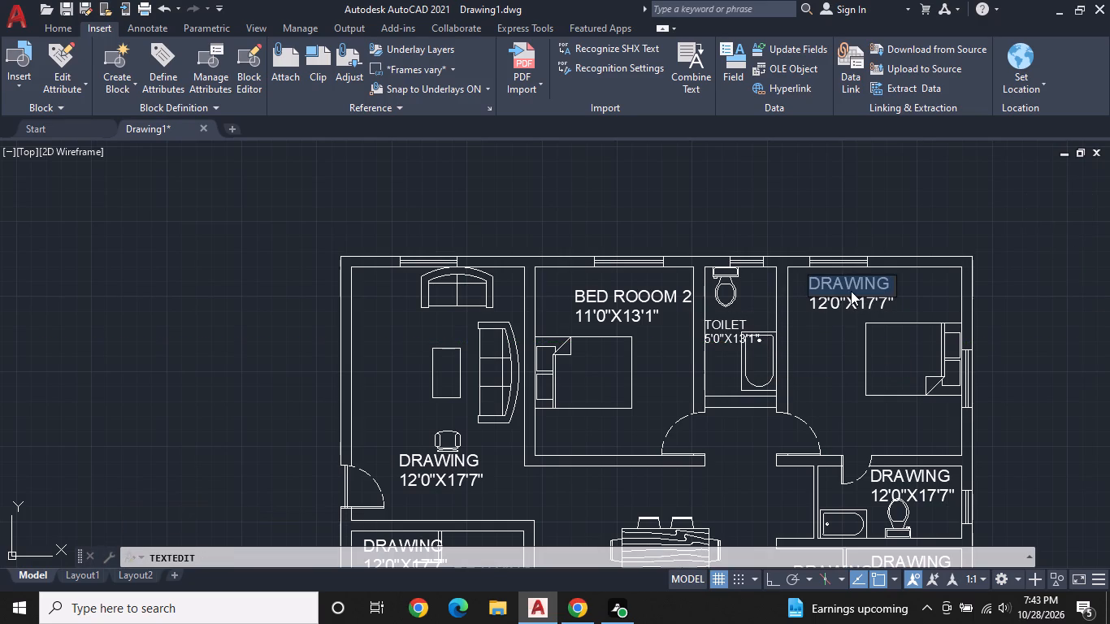
key(BackSpace)
text(BED ROOM)
key(space)
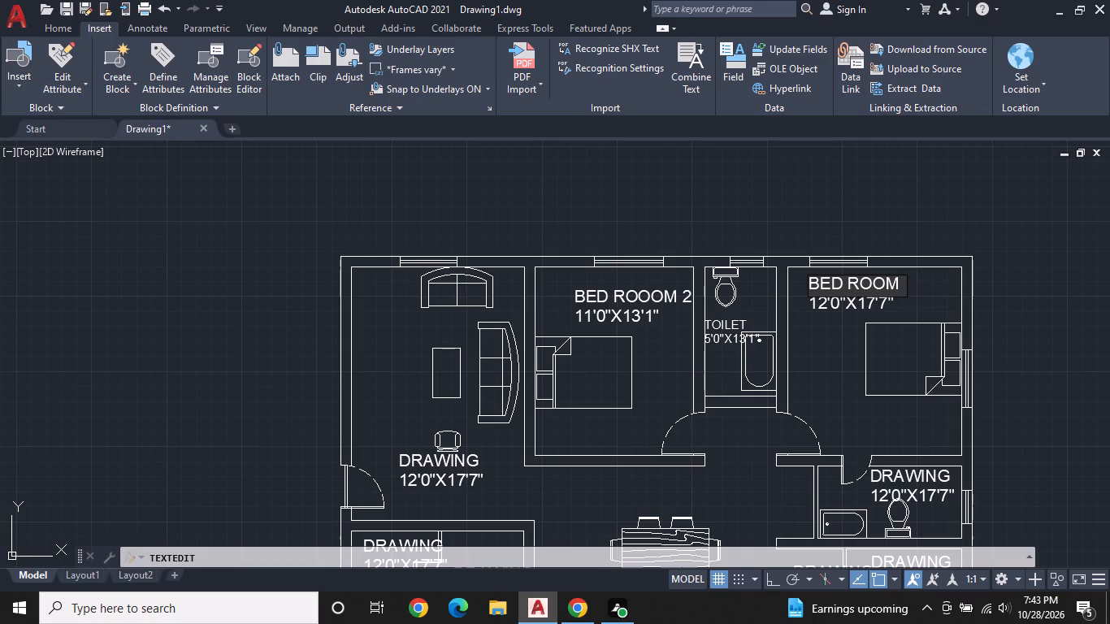
key(3)
key(Return)
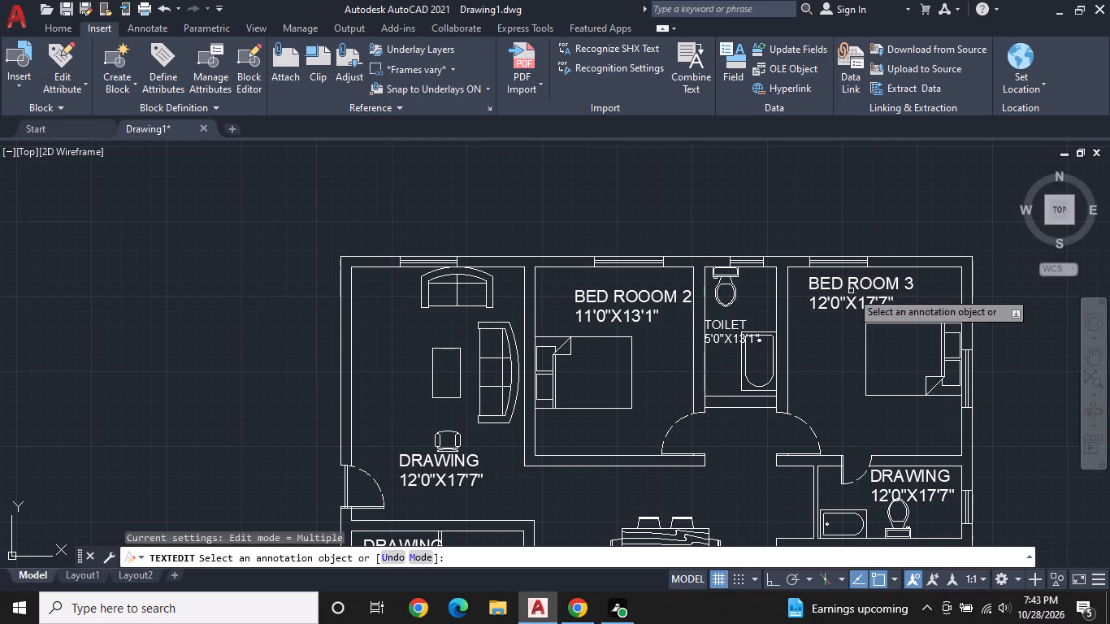
Change the dimension line of the northeast bedroom's label to 12'1"X13'1".
click(848, 301)
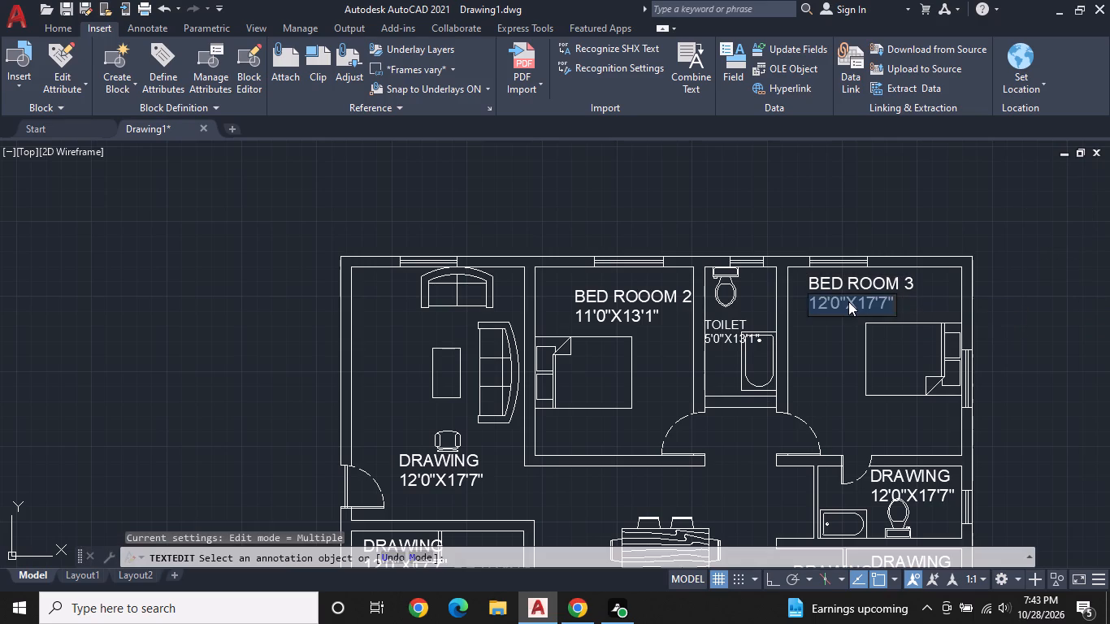
key(BackSpace)
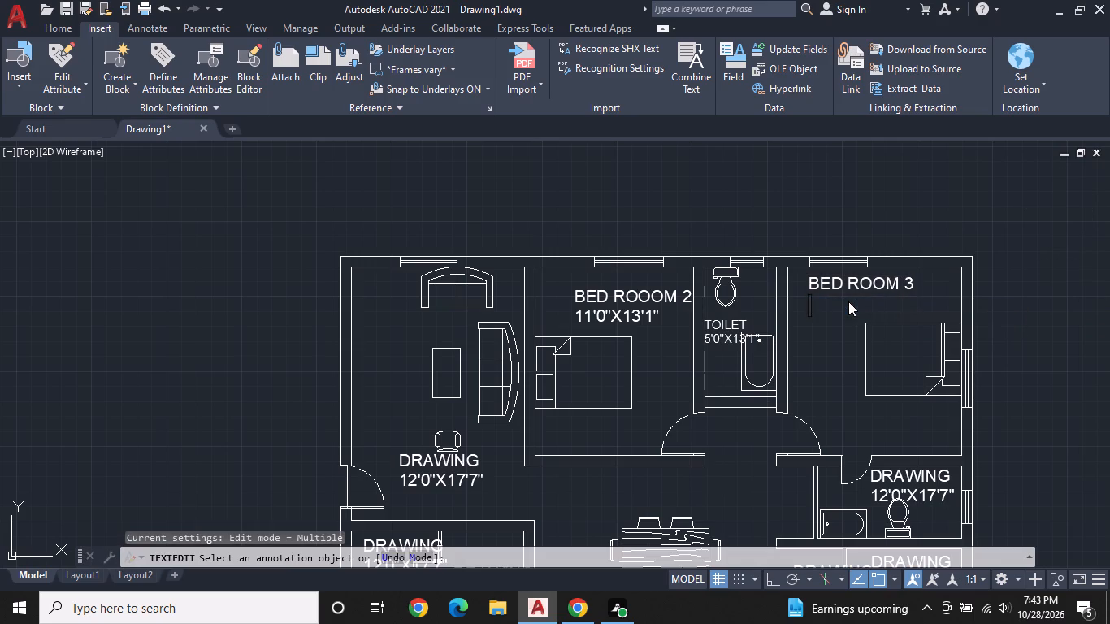
text(12'1"X)
text(13'1")
key(Return)
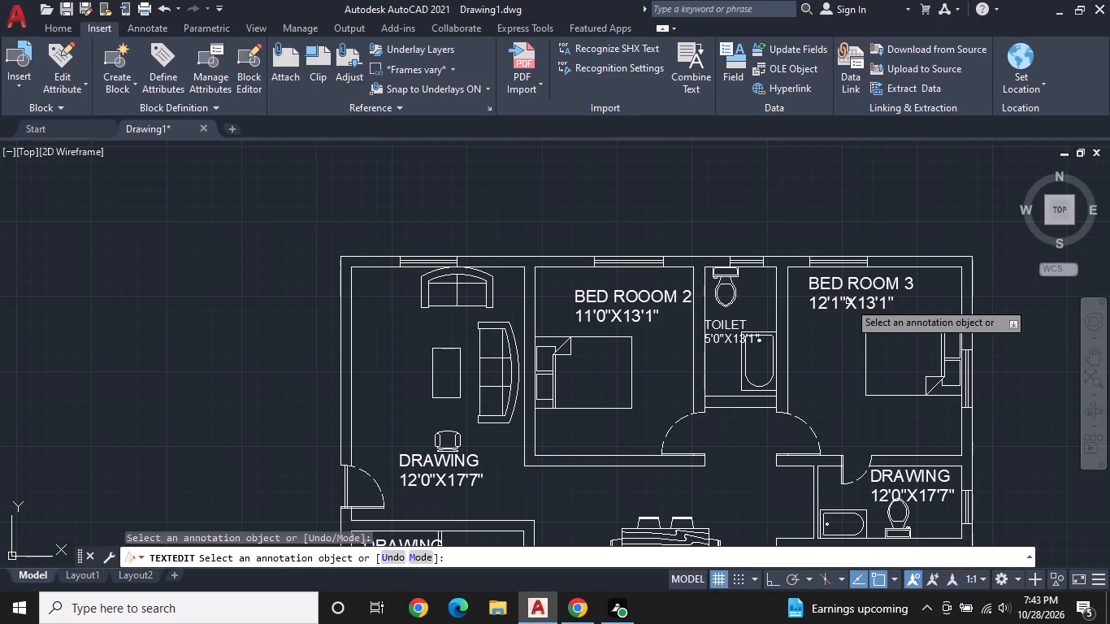
Change the name line of the label in the east bathroom below BED ROOM 3 to TOILET.
middle_drag(886, 409, 876, 310)
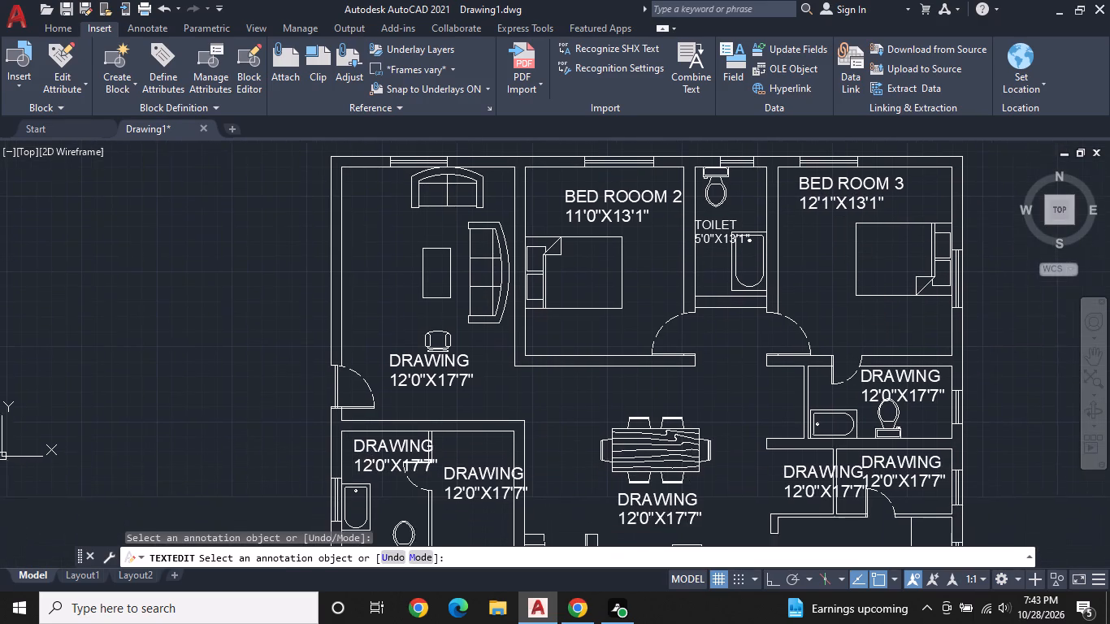
middle_click(878, 302)
click(917, 374)
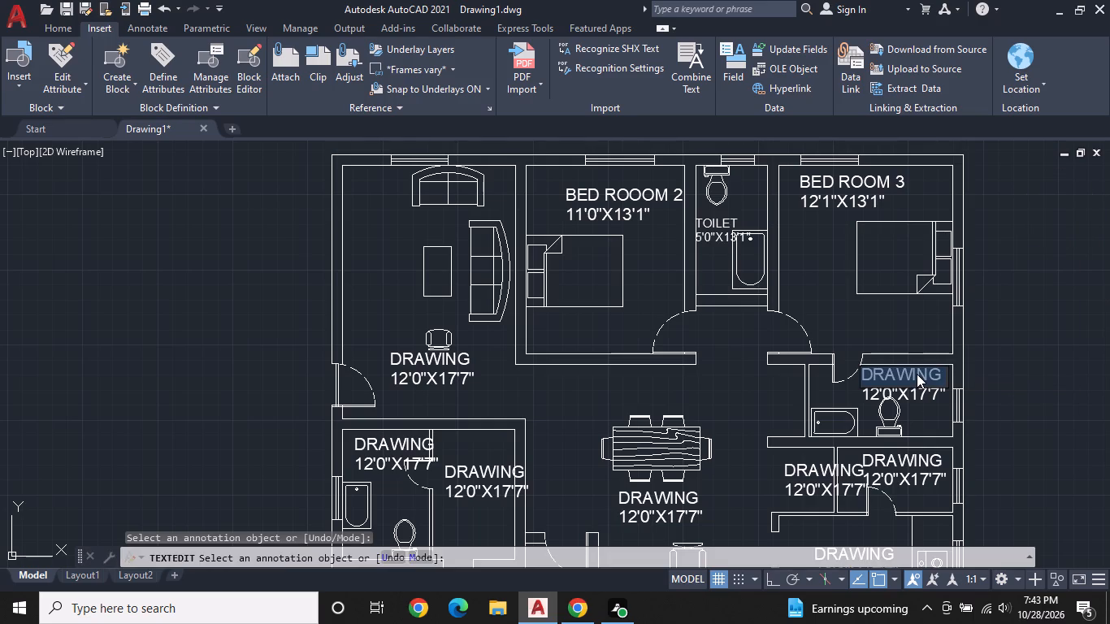
key(BackSpace)
text(TOI)
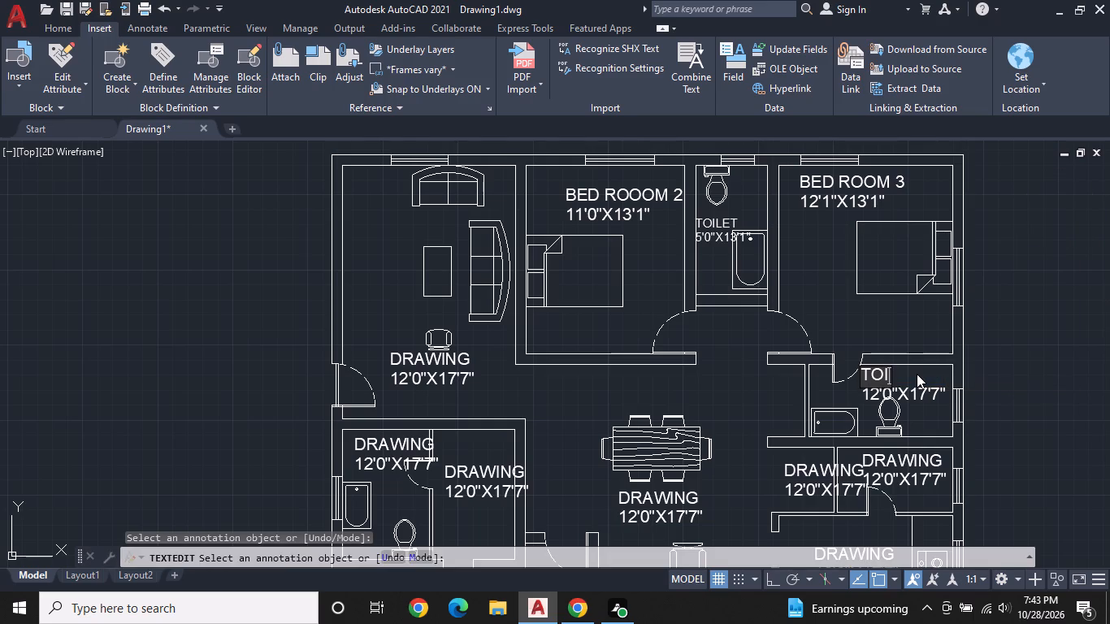
text(LET)
key(space)
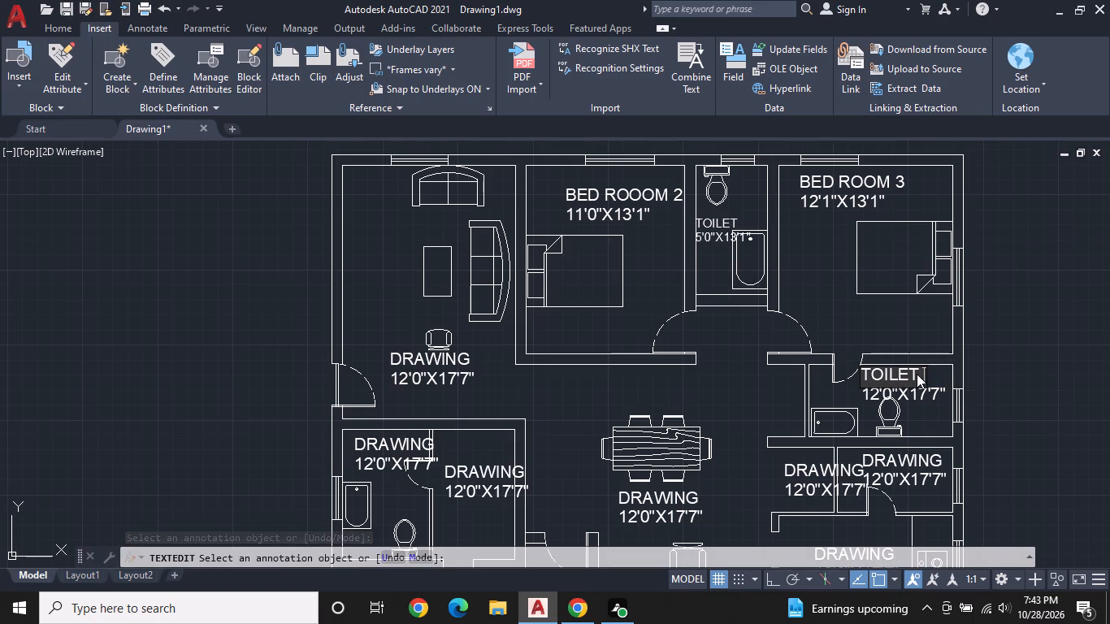
key(Return)
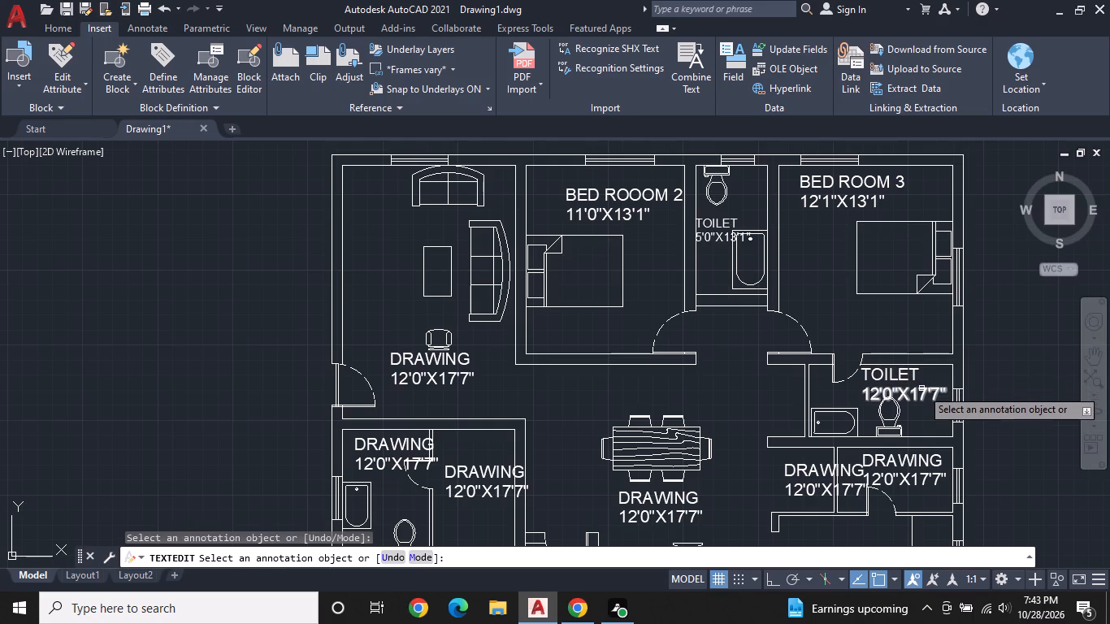
Change the dimension line of the east bathroom's label to 10'0"X5'0".
click(921, 392)
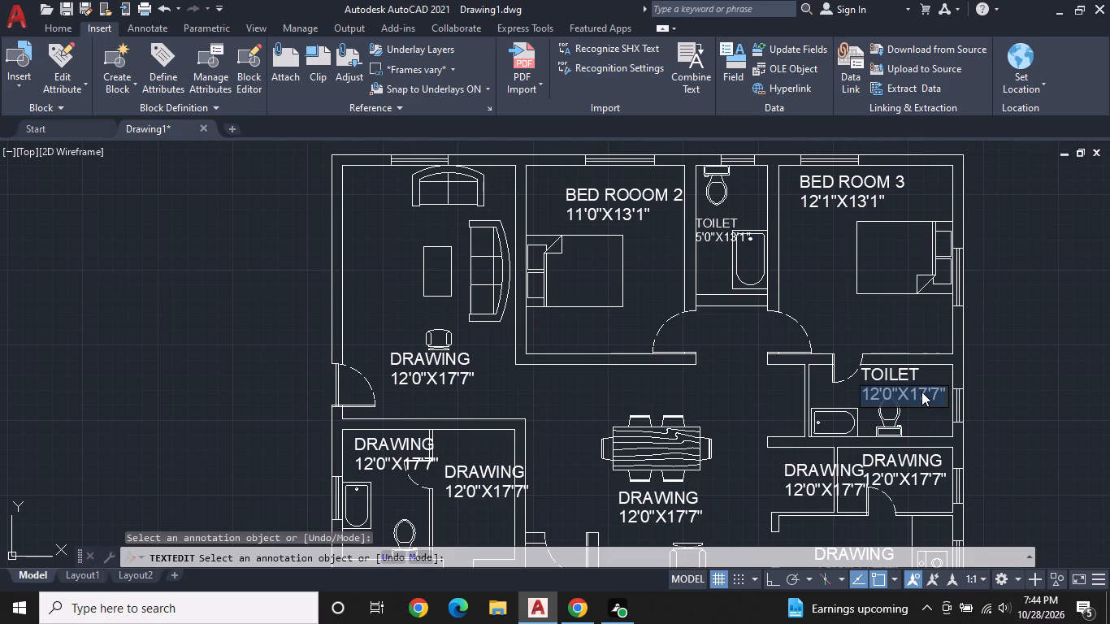
key(BackSpace)
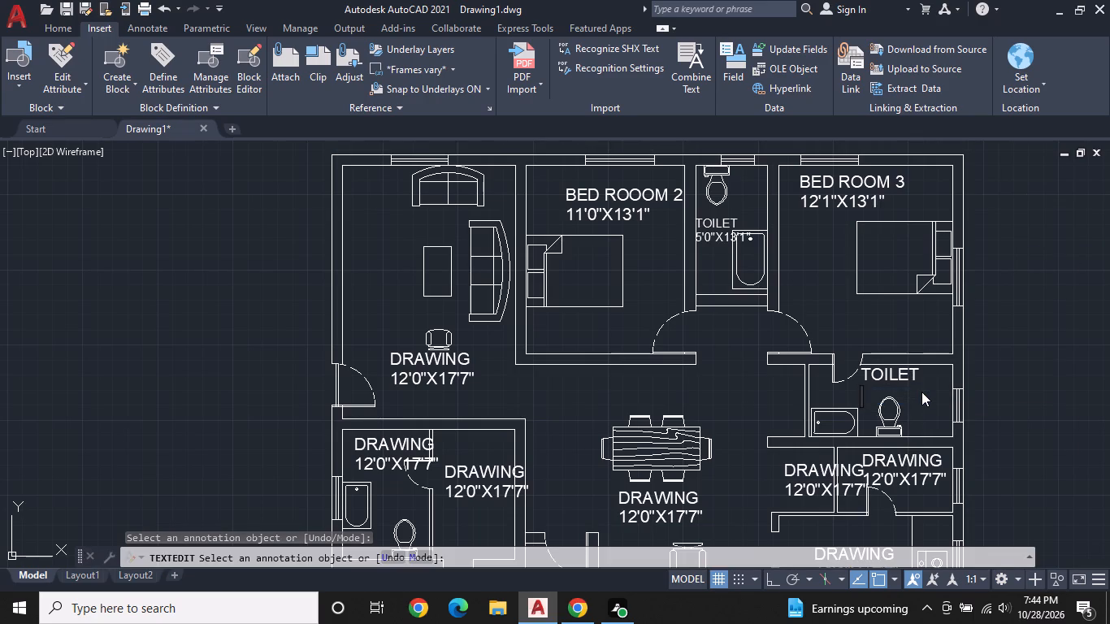
text(10')
text(0"X)
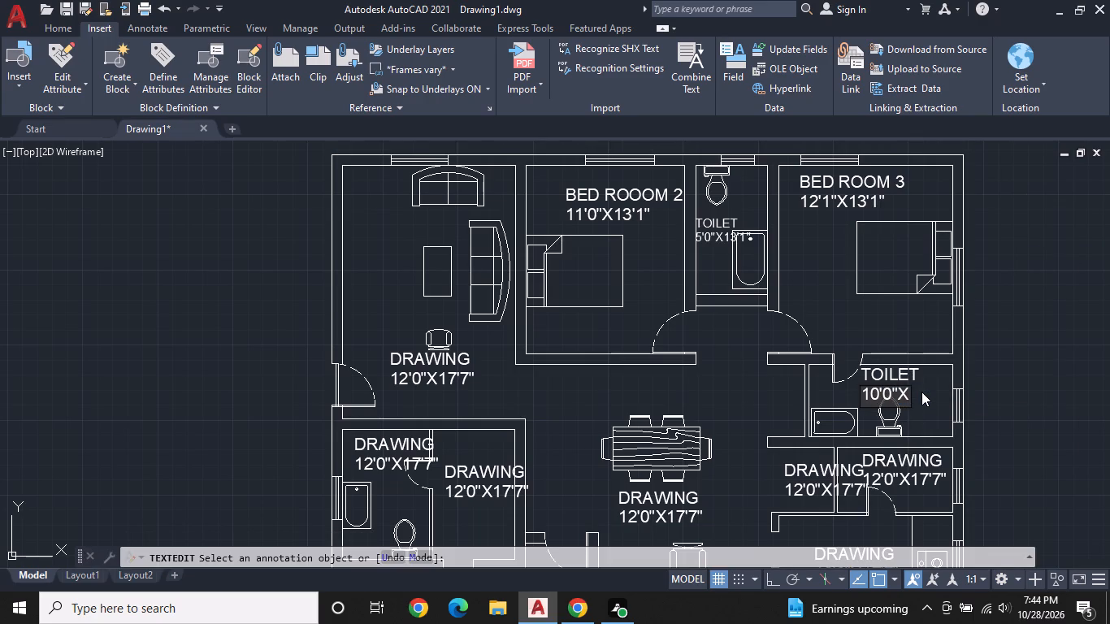
text(5'0")
key(Return)
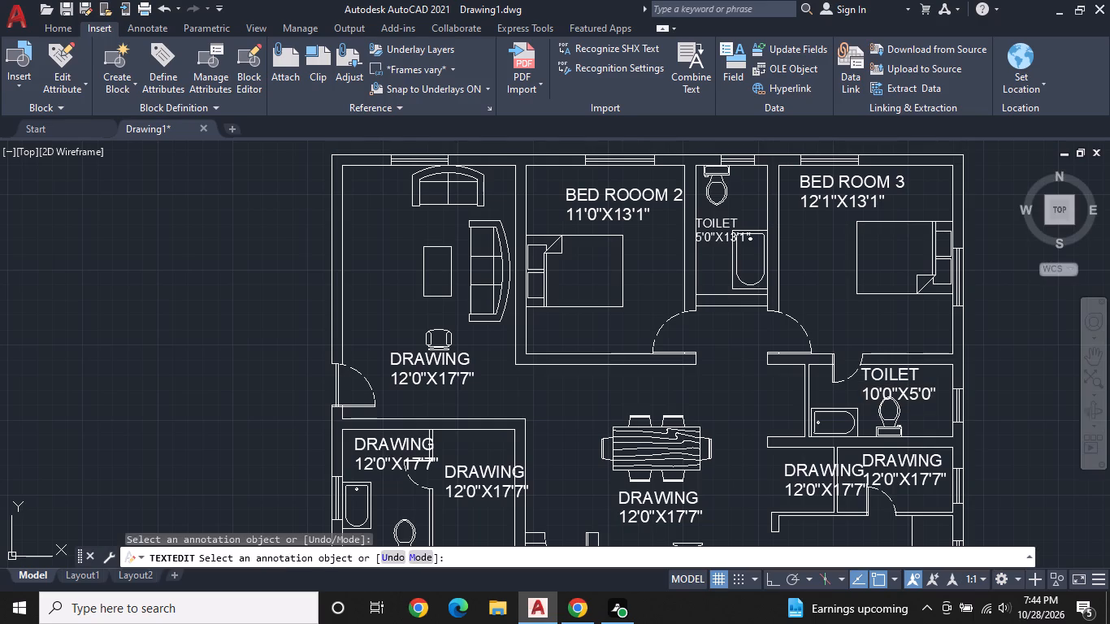
Change the name line of the label in the small east room below the east bathroom to STORE ROOM.
click(909, 457)
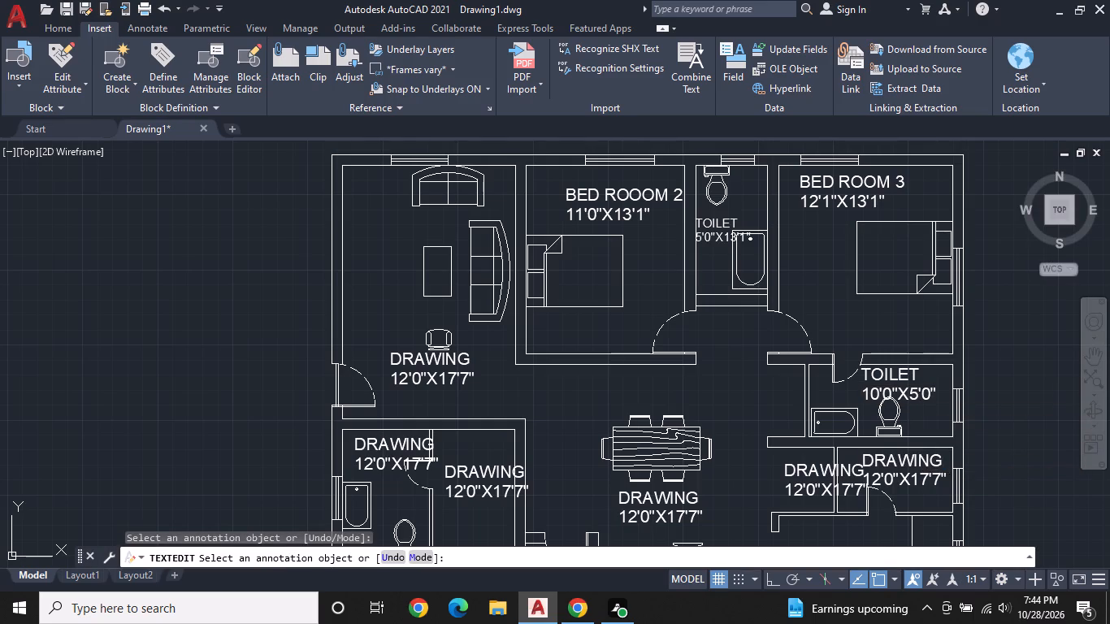
key(BackSpace)
text(STORE)
key(space)
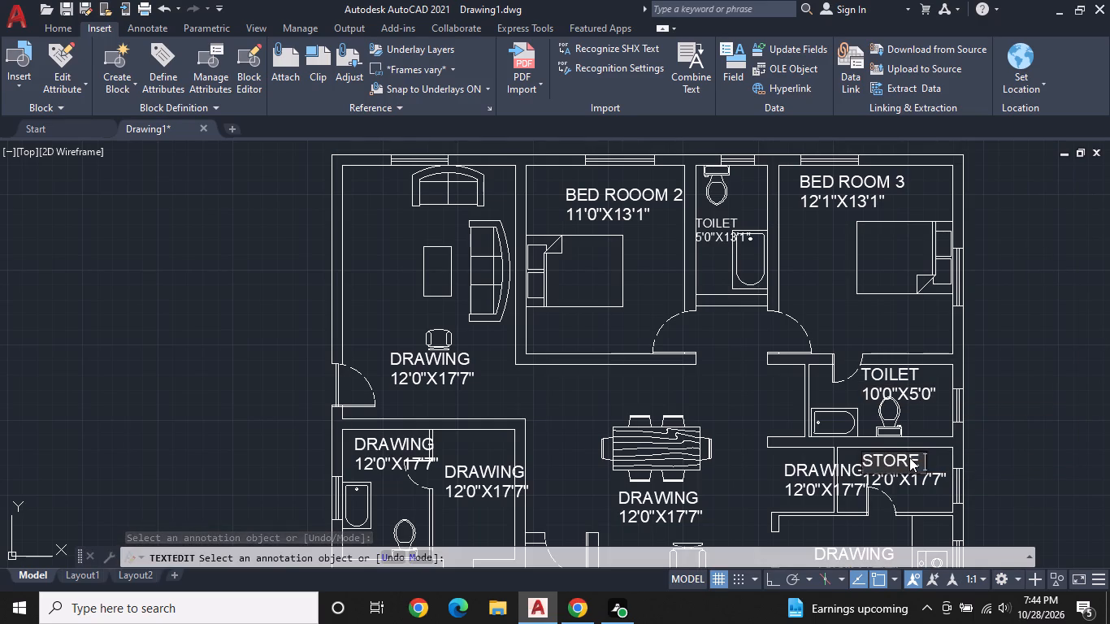
text(ROOM)
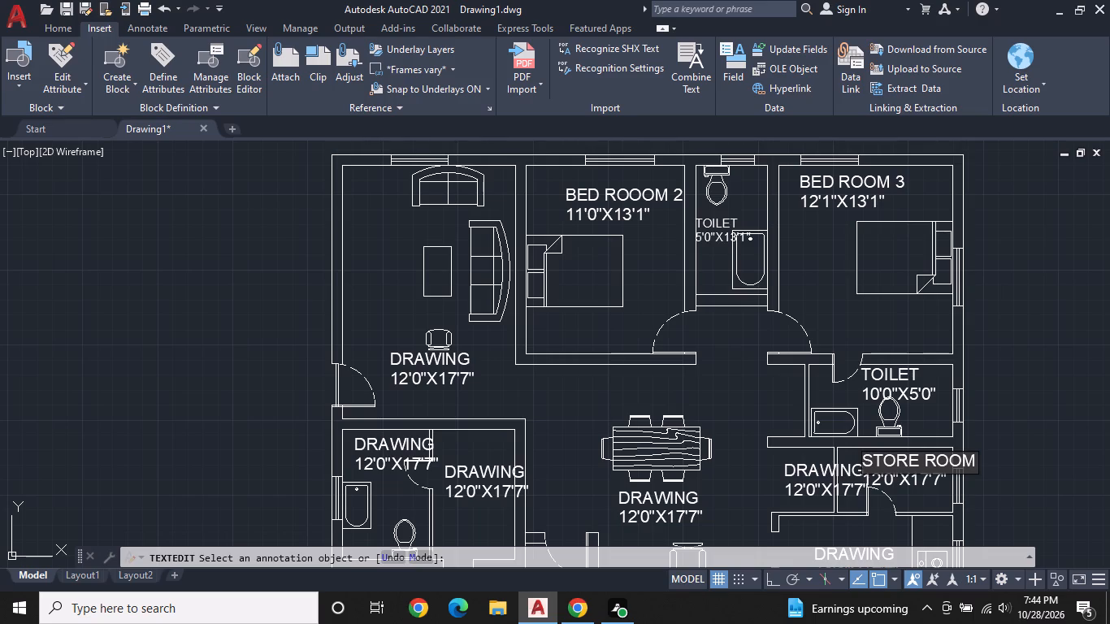
key(Return)
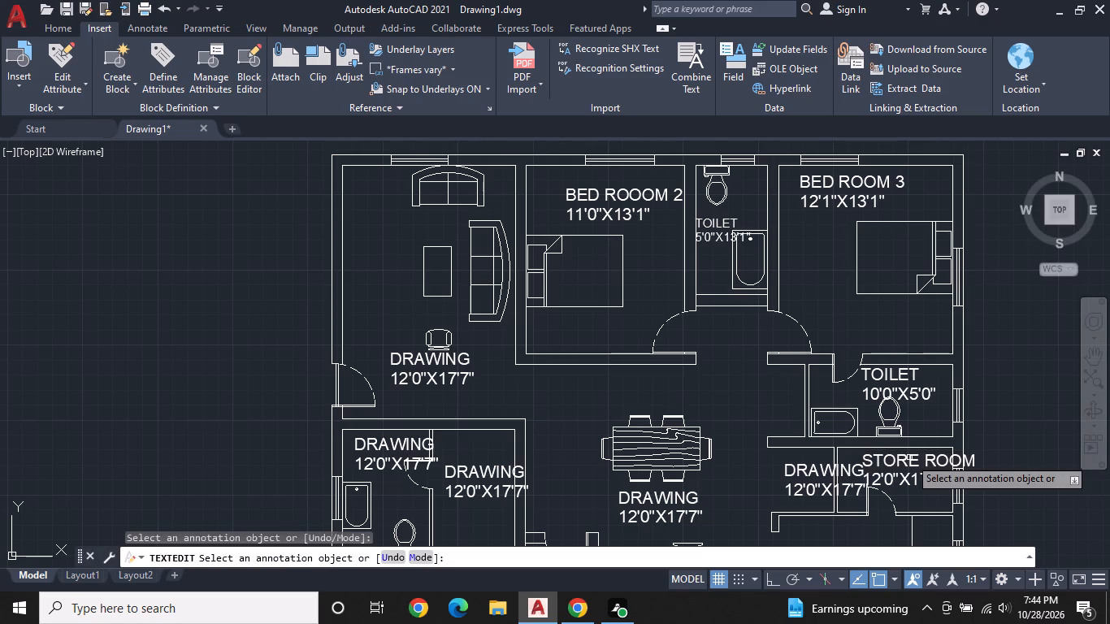
Change the dimension line of the store room's label to 8'0"X4'6".
click(913, 476)
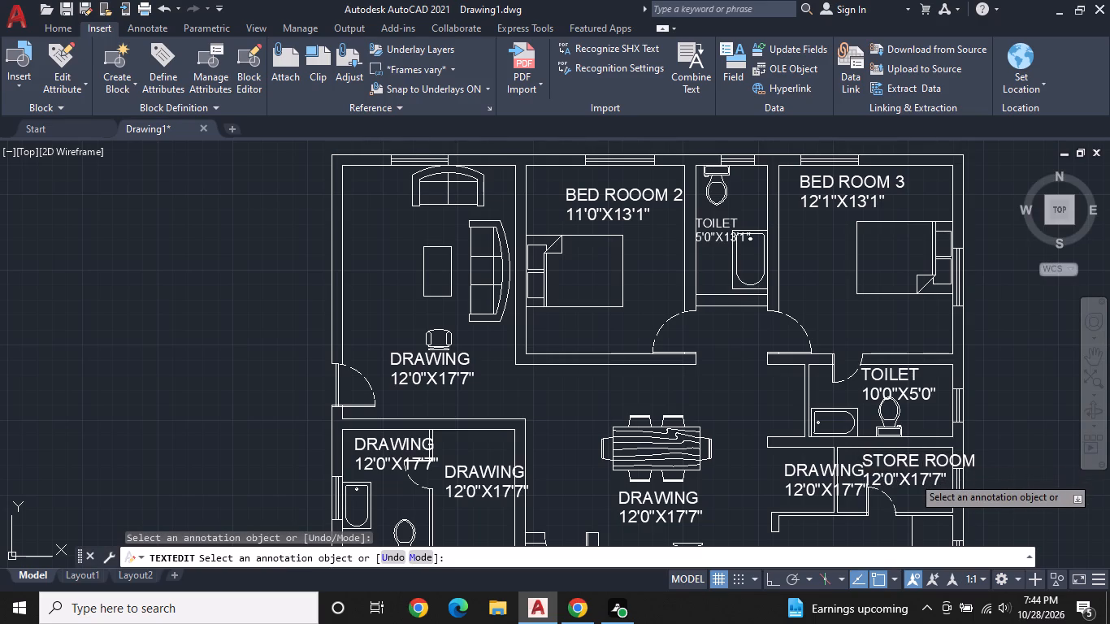
key(BackSpace)
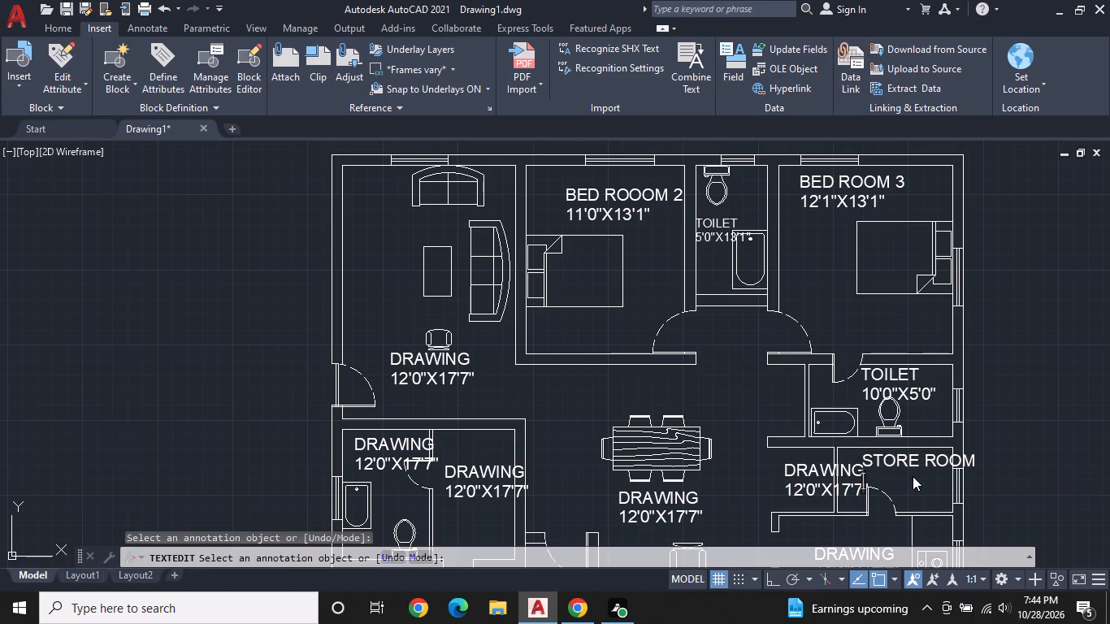
text(8')
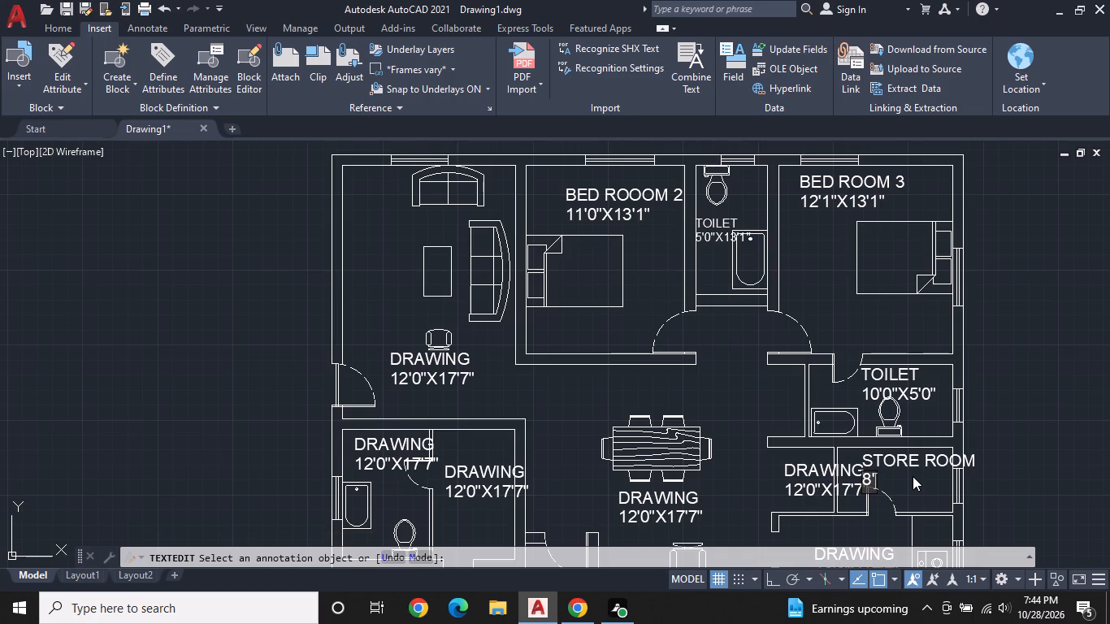
text(0")
key(x)
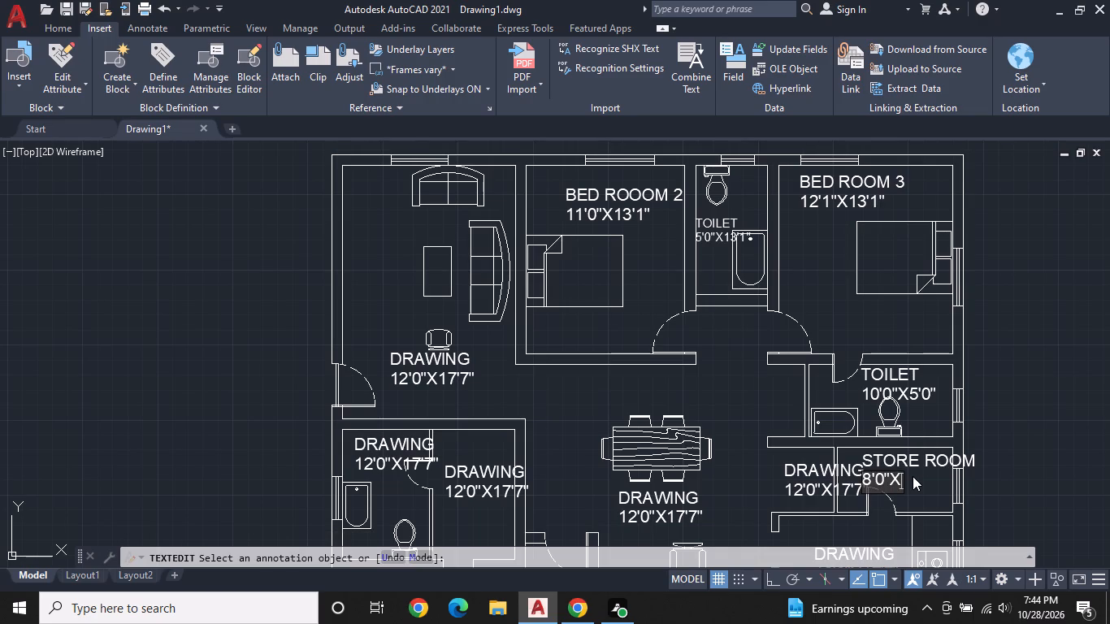
text(4'6")
key(Return)
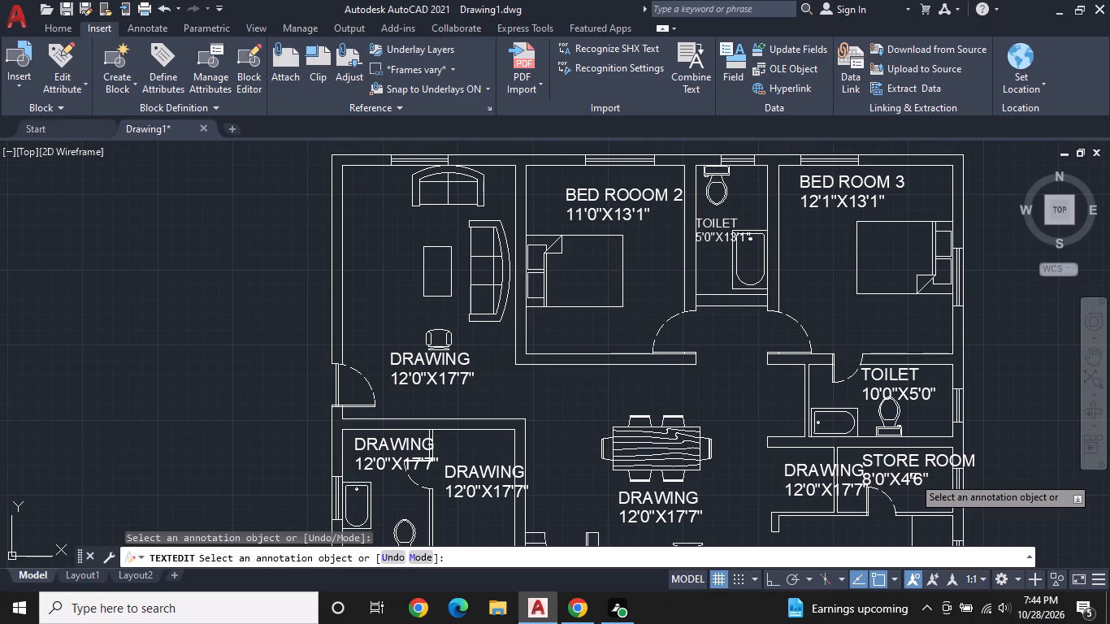
Change the name line of the label in the small room just west of the store room to POOJA.
click(812, 476)
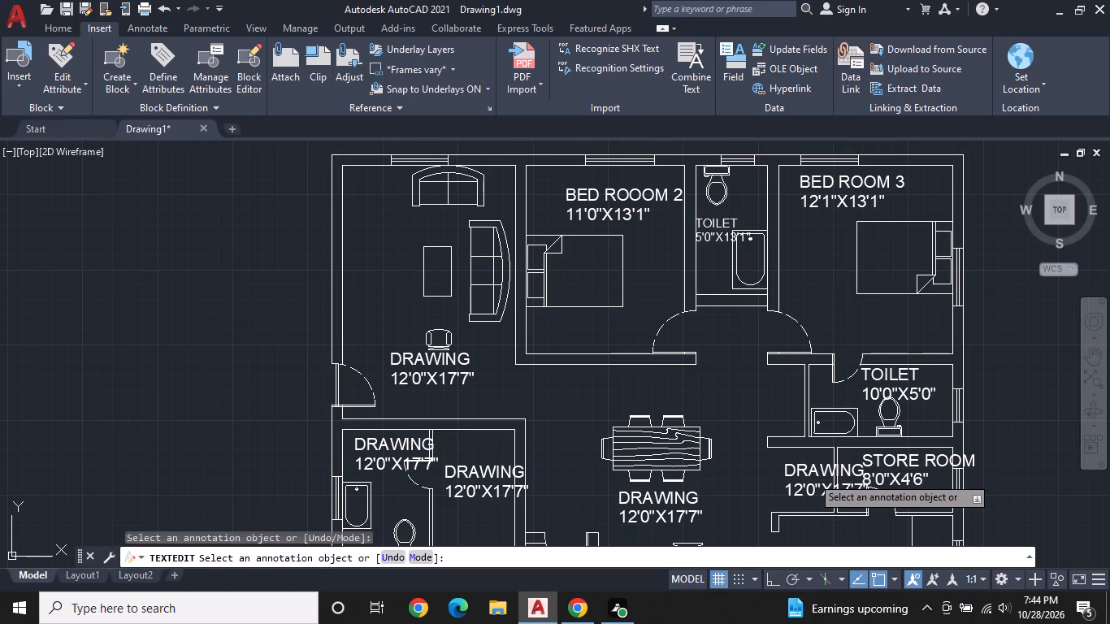
key(BackSpace)
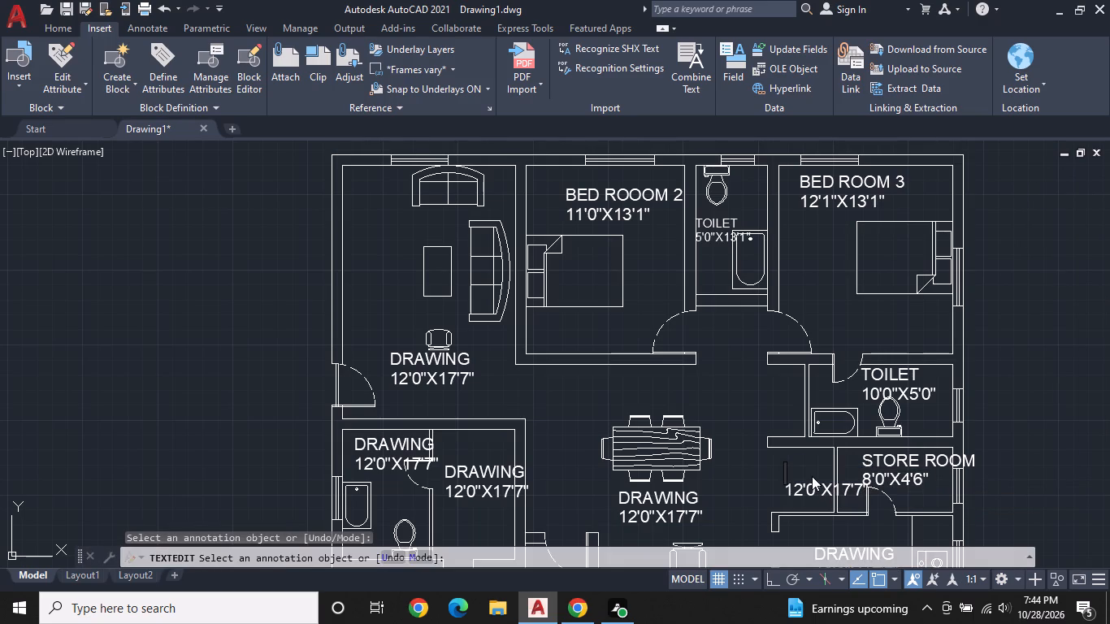
text(POOJA)
key(space)
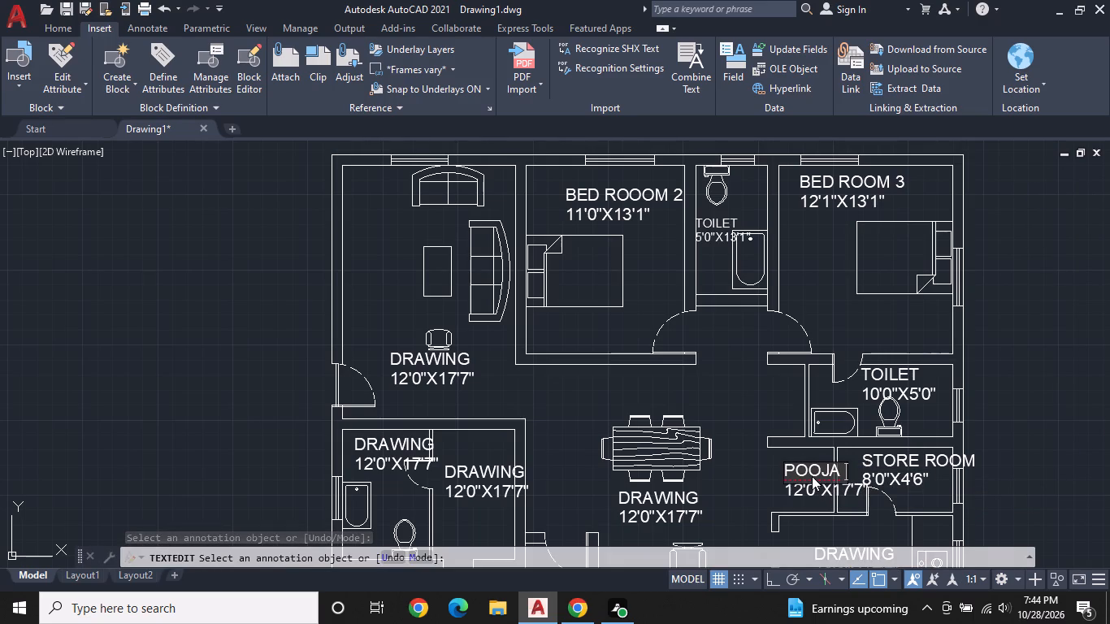
key(Return)
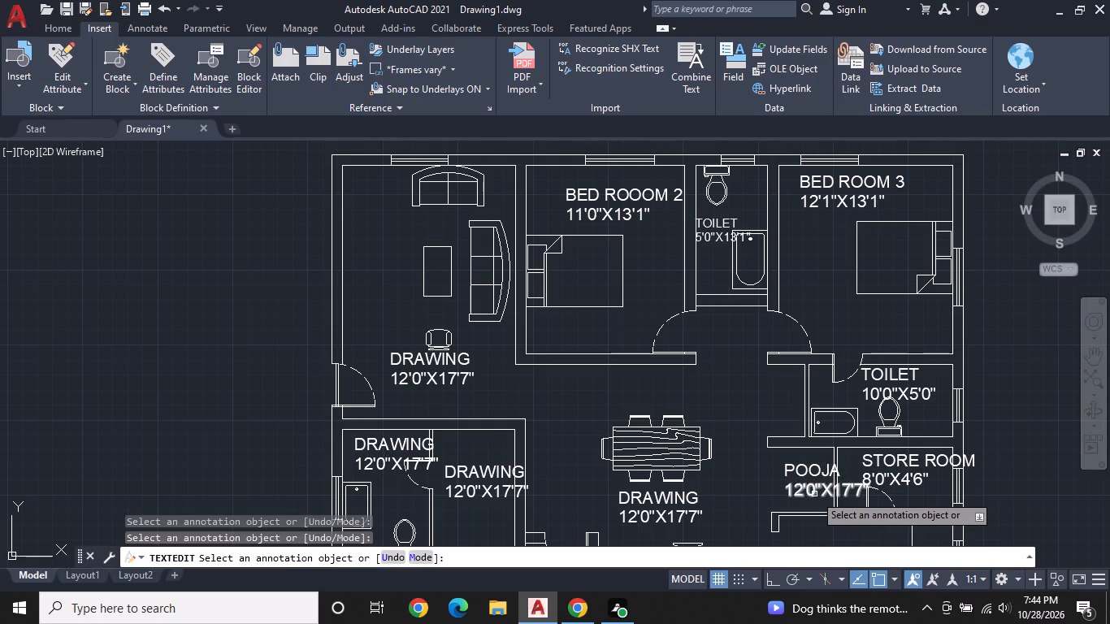
Change the dimension line of the POOJA room's label to 4'3"X4'6".
click(814, 494)
key(BackSpace)
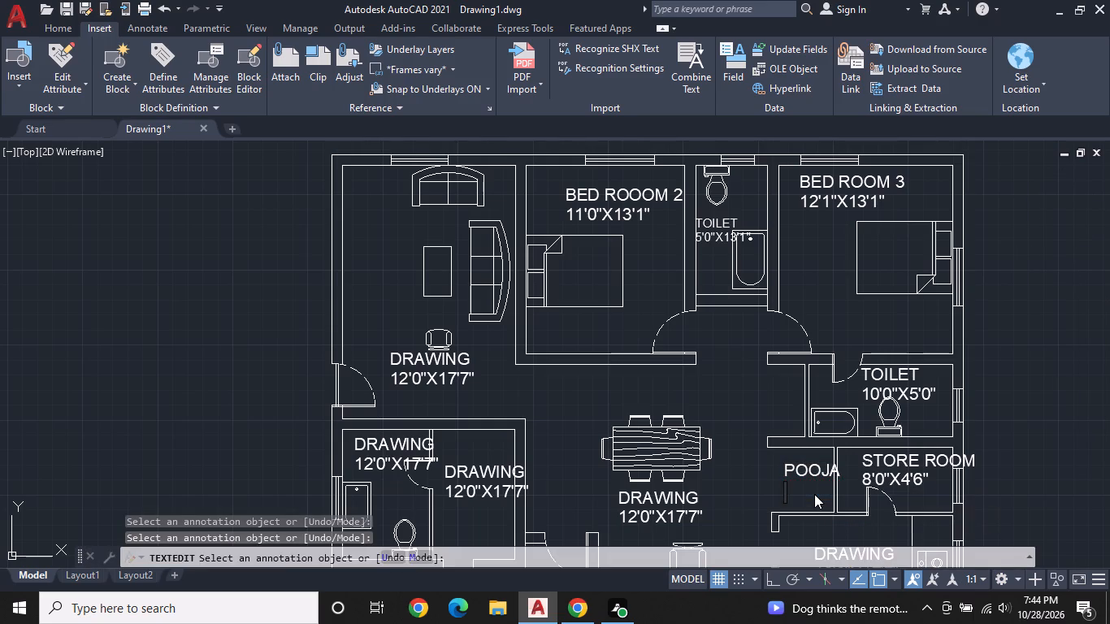
text(4'3"X)
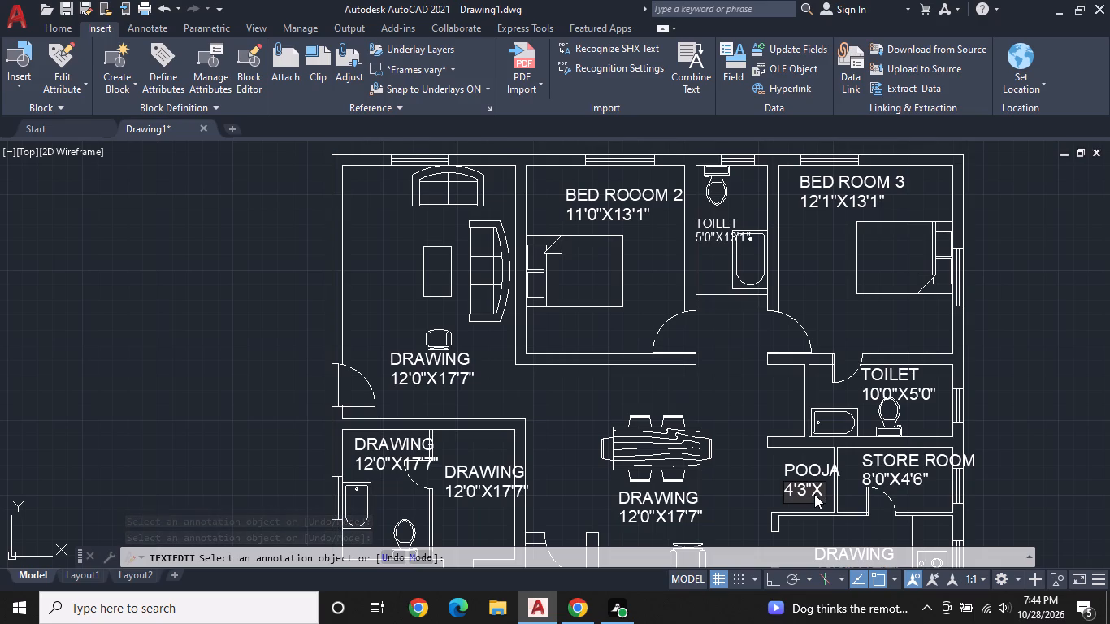
text(4'6")
key(Return)
key(Escape)
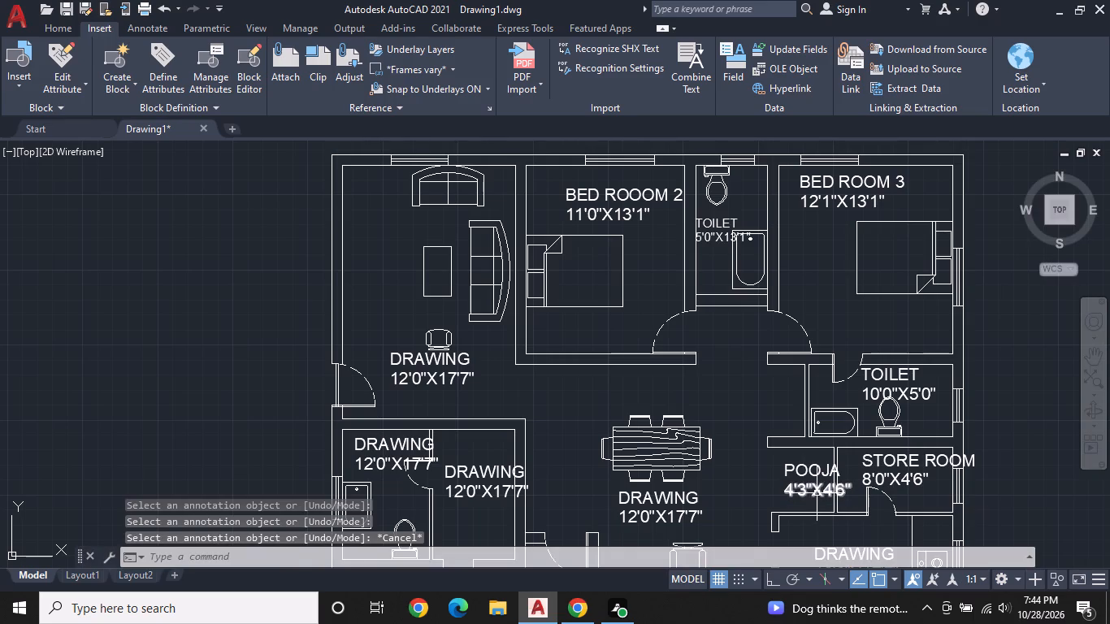
Scale down both lines of the STORE ROOM label from the start of its name line to fit inside the room.
click(887, 464)
click(888, 474)
right_click(888, 474)
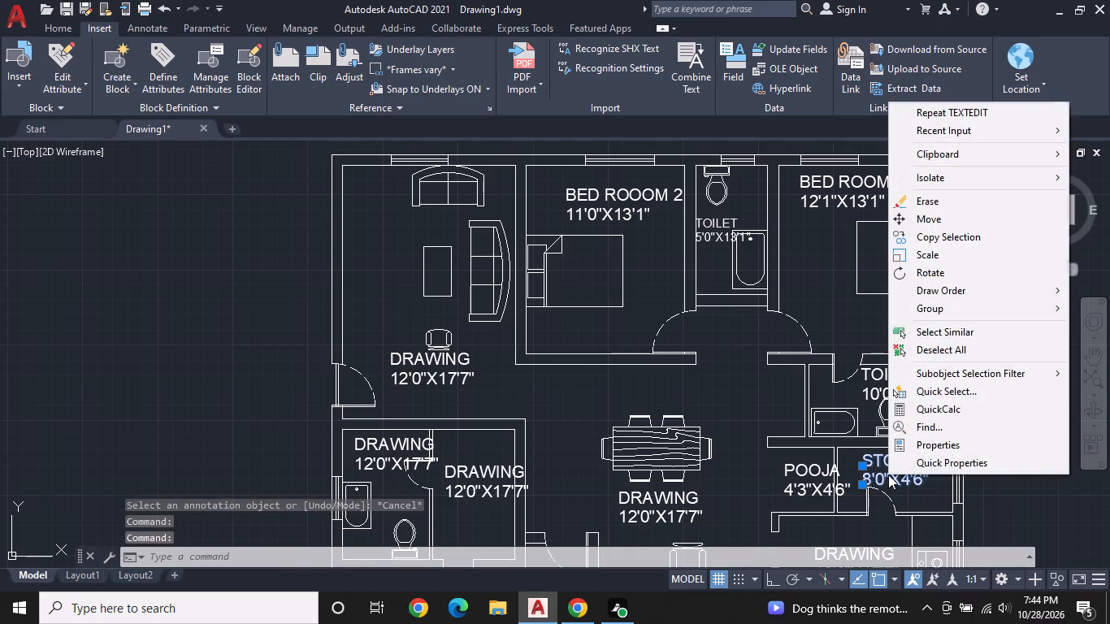
click(932, 251)
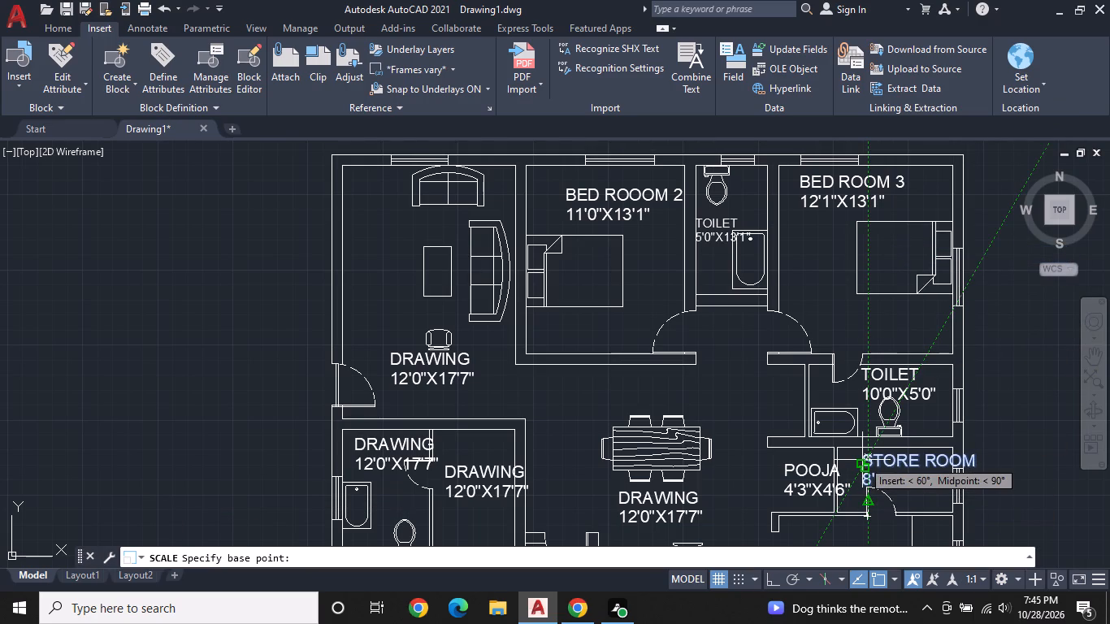
click(862, 460)
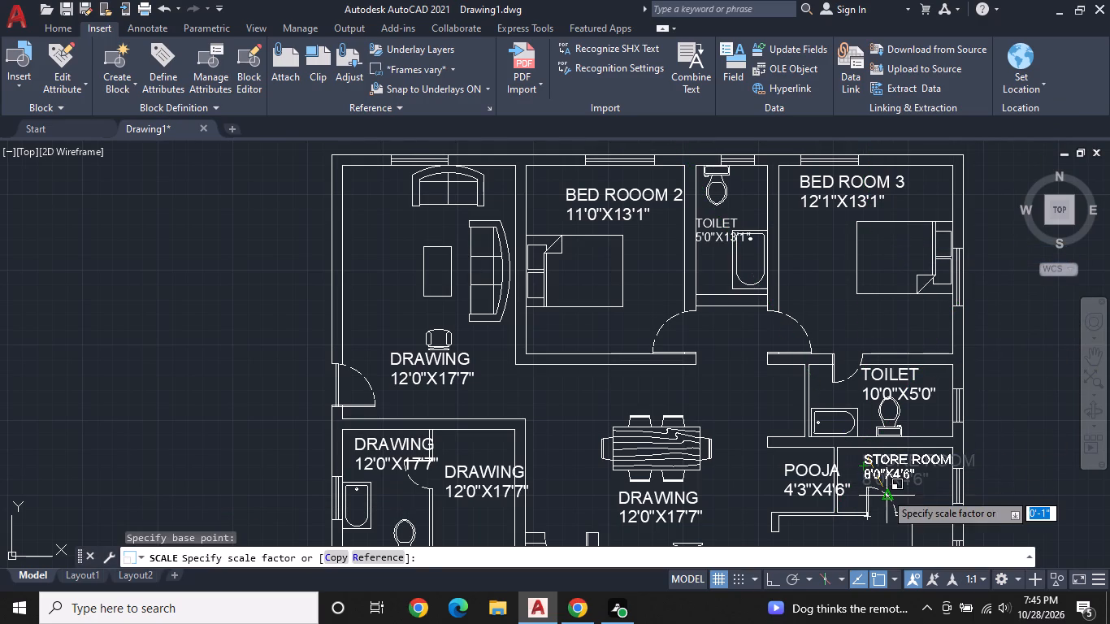
click(887, 492)
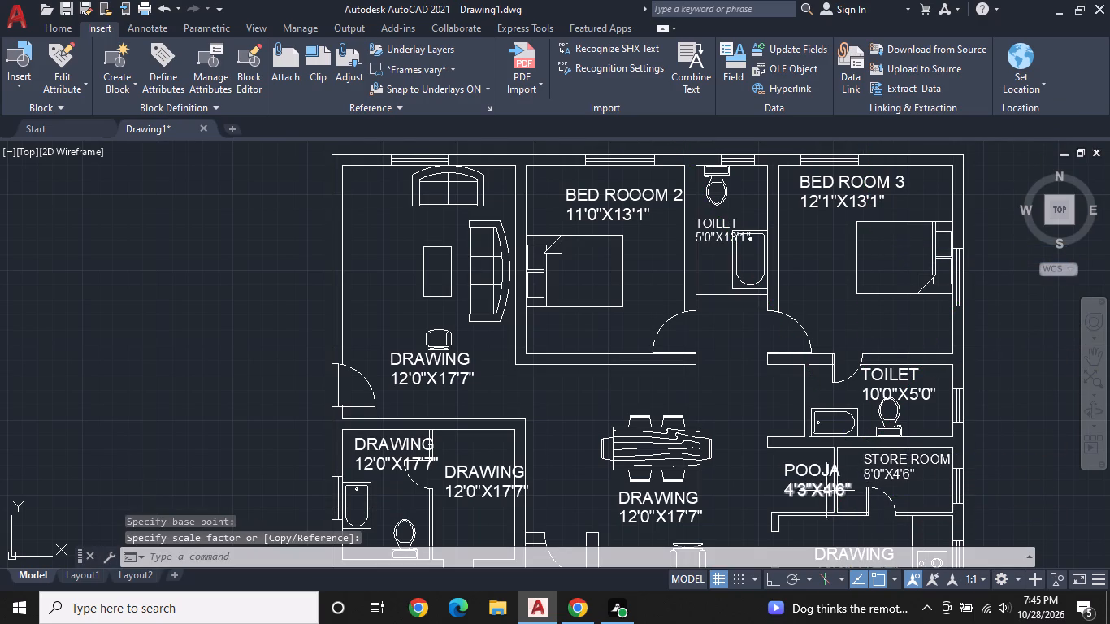
Move both lines of the POOJA label slightly west so they fit between the pooja room's walls.
click(804, 473)
click(806, 492)
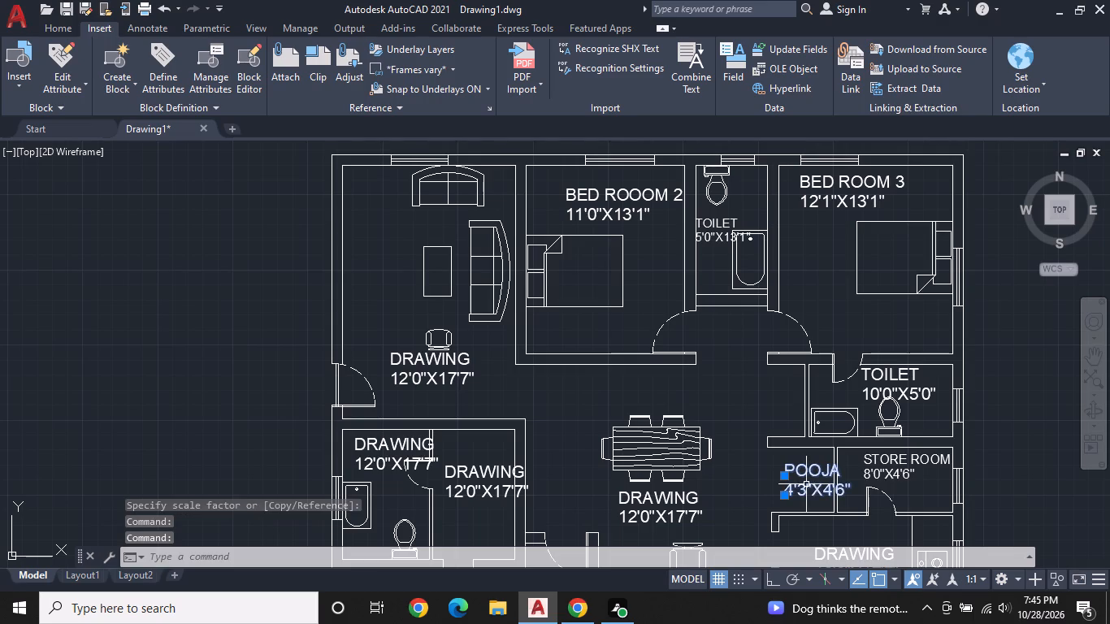
right_click(806, 483)
click(881, 224)
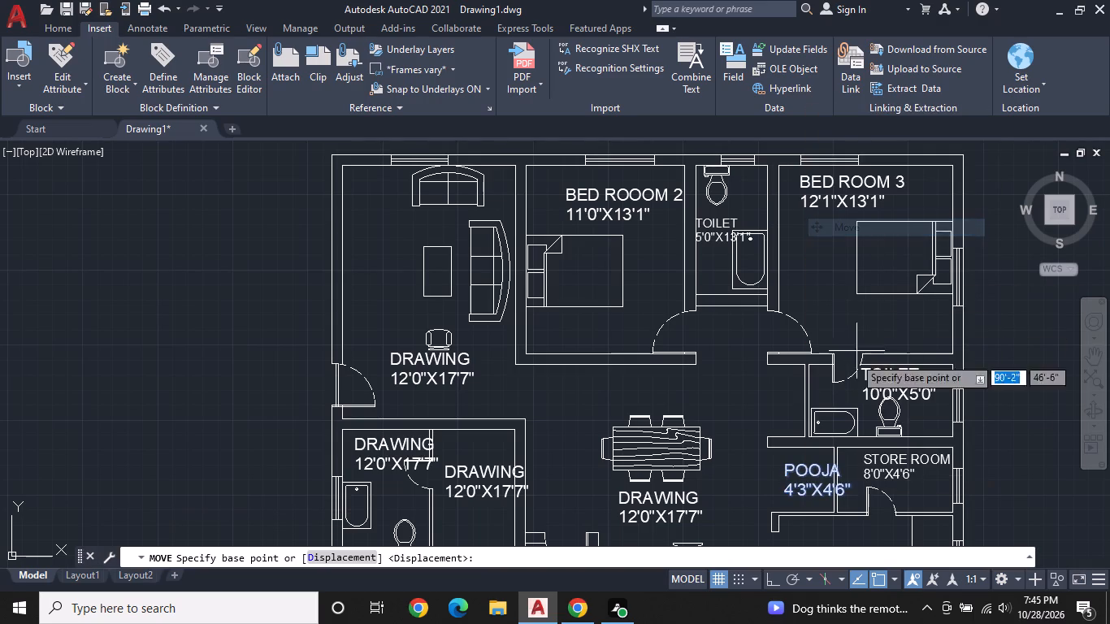
click(813, 479)
click(770, 473)
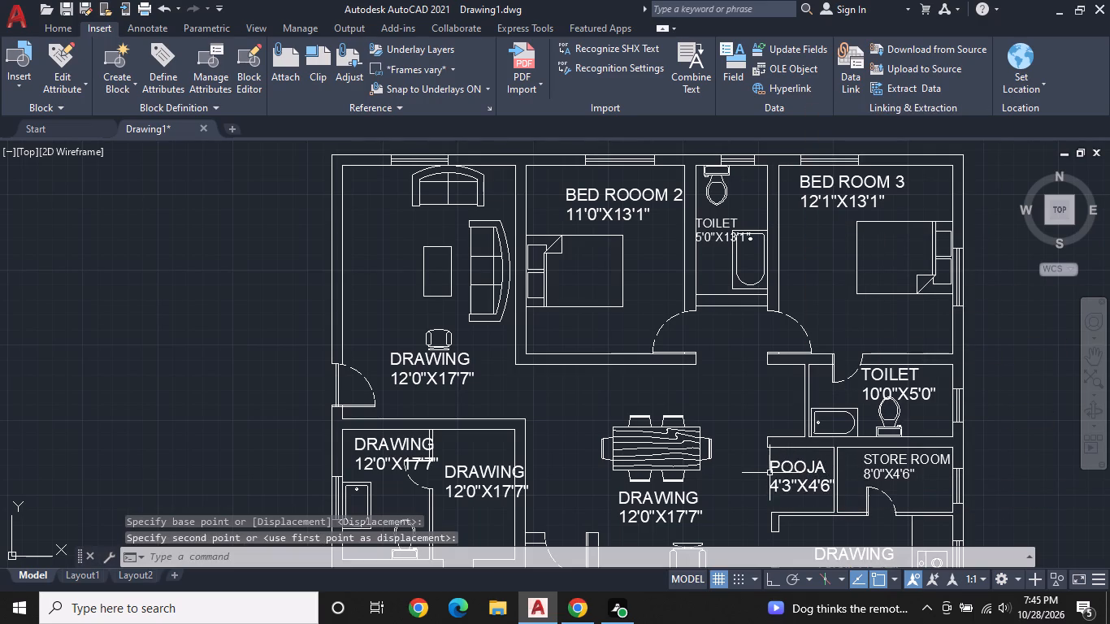
key(Escape)
Change the name line of the label in the room with the stove, south of the store room, to KITCHEN.
scroll(910, 459, down, 1)
middle_drag(908, 457, 870, 267)
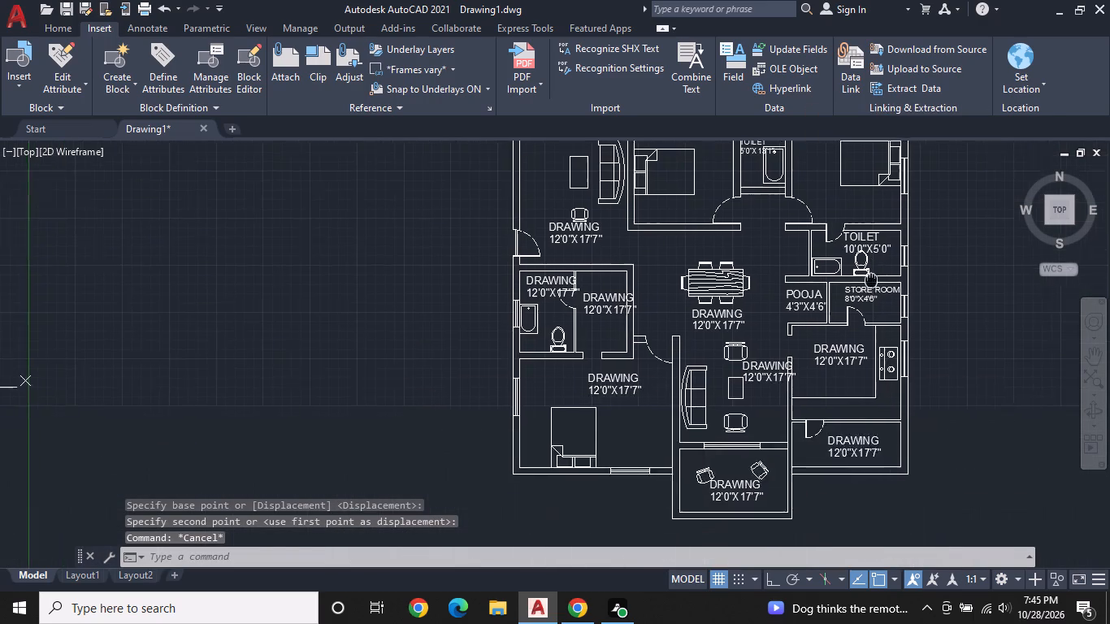
middle_drag(870, 267, 870, 257)
click(843, 320)
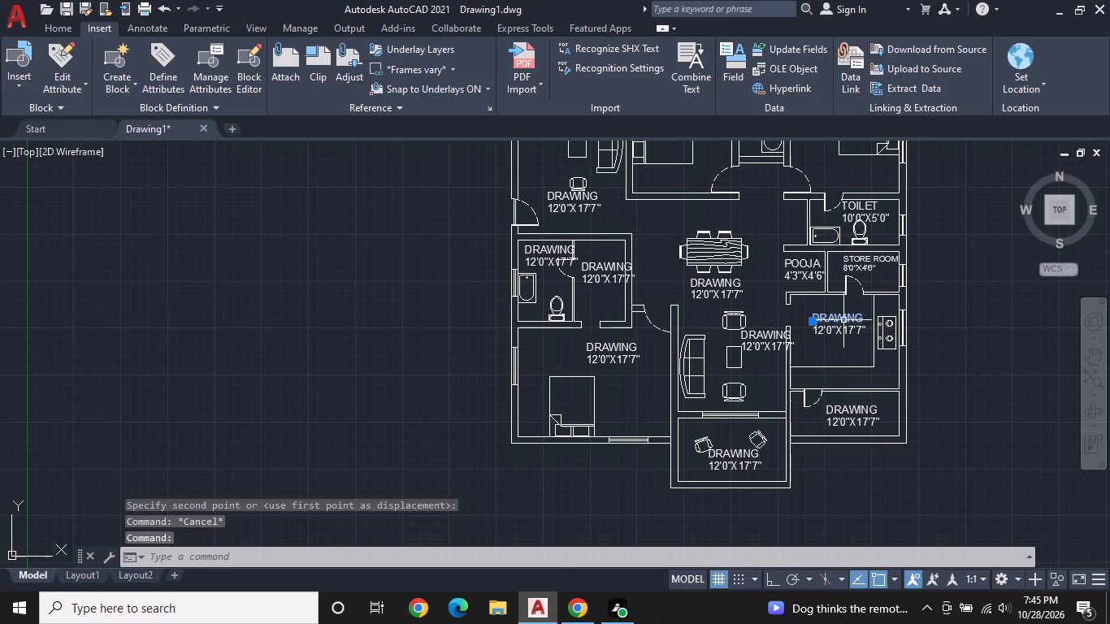
click(843, 320)
key(BackSpace)
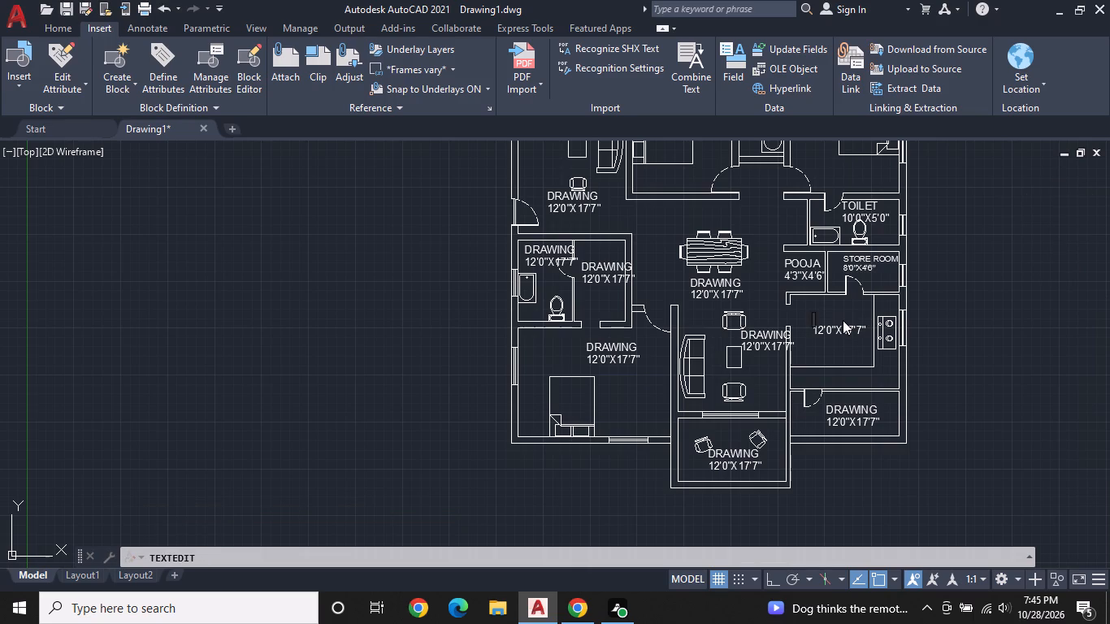
text(KITCHEN)
key(space)
key(Return)
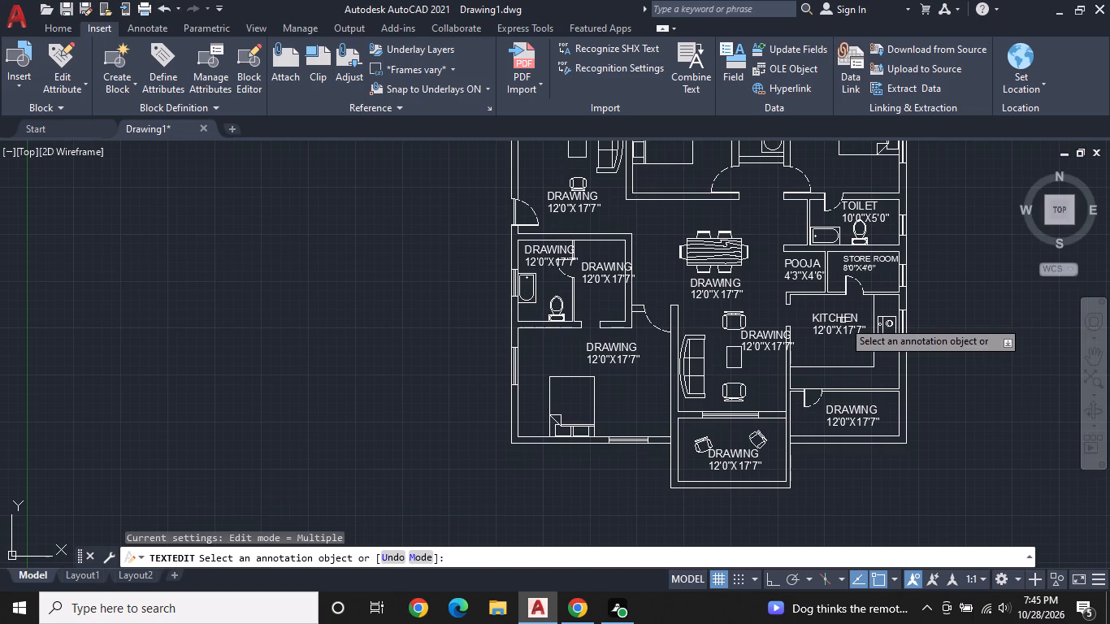
Change the dimension line of the kitchen's label to 12'1"X10'6".
click(839, 329)
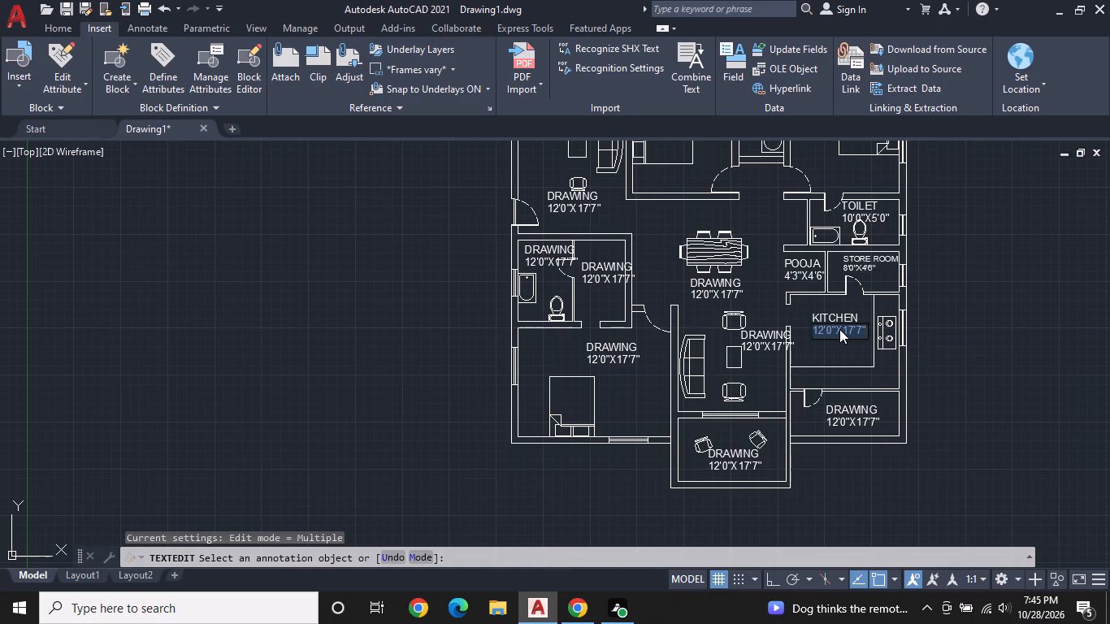
key(BackSpace)
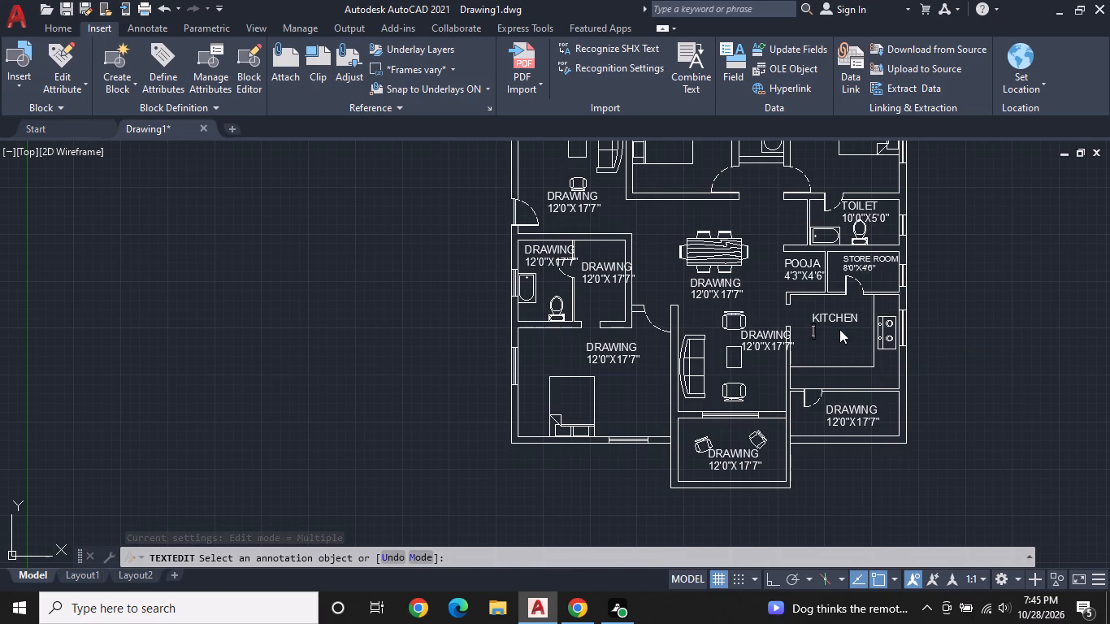
text(12')
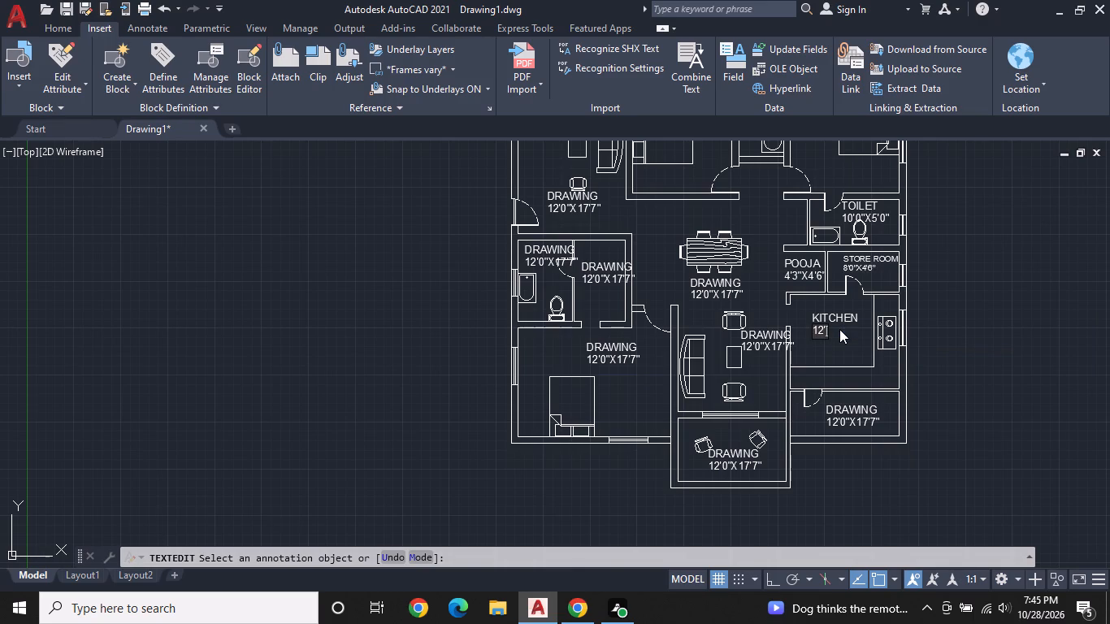
text(1"X)
text(10')
key(6)
key(shift+quotedbl)
key(Return)
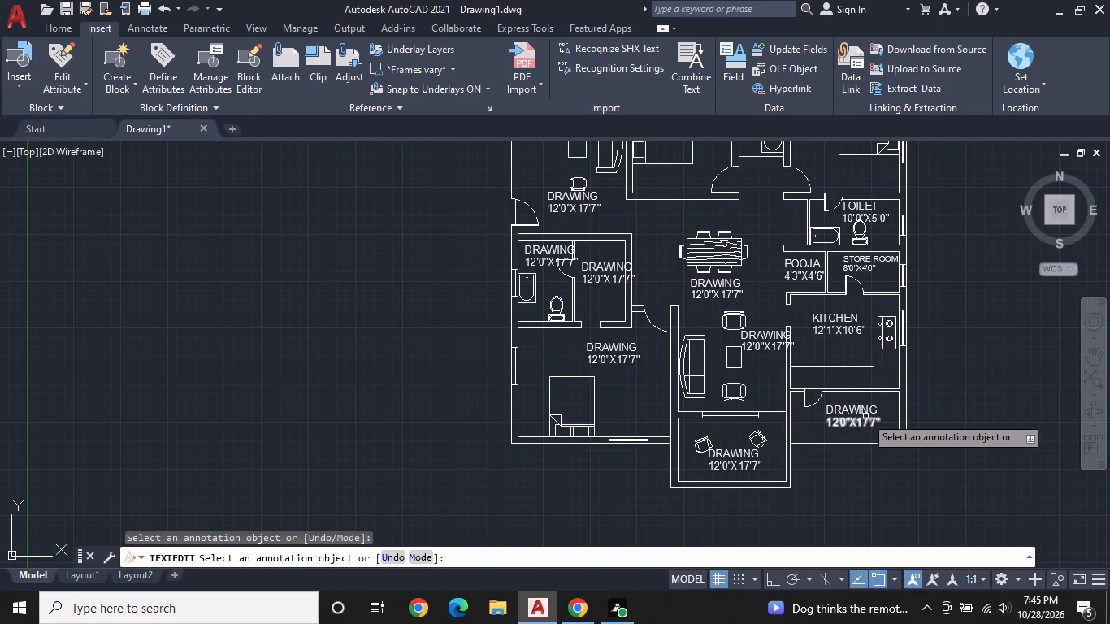
Change the upper line of the label in the southeast room below the kitchen to 5'0"WIDE.
click(865, 409)
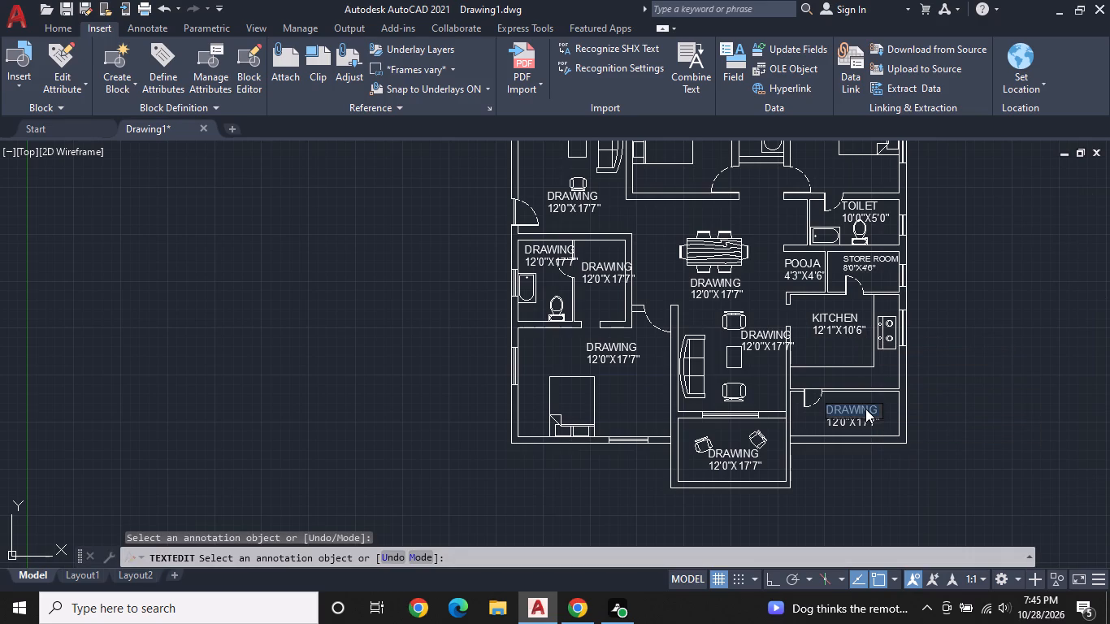
key(BackSpace)
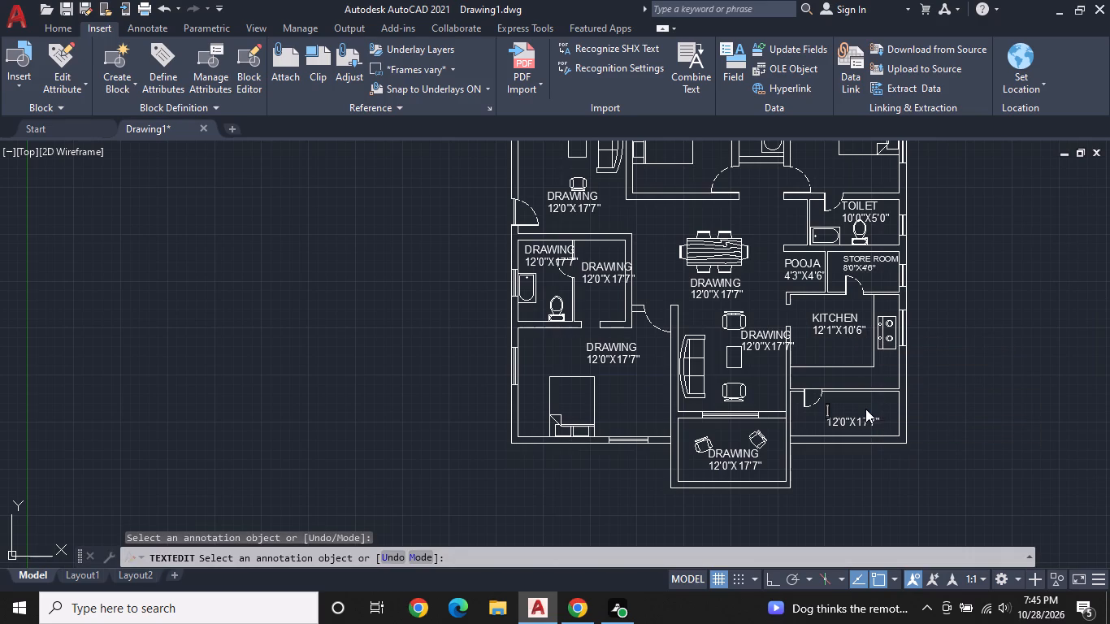
text(5'0")
text(WIDE)
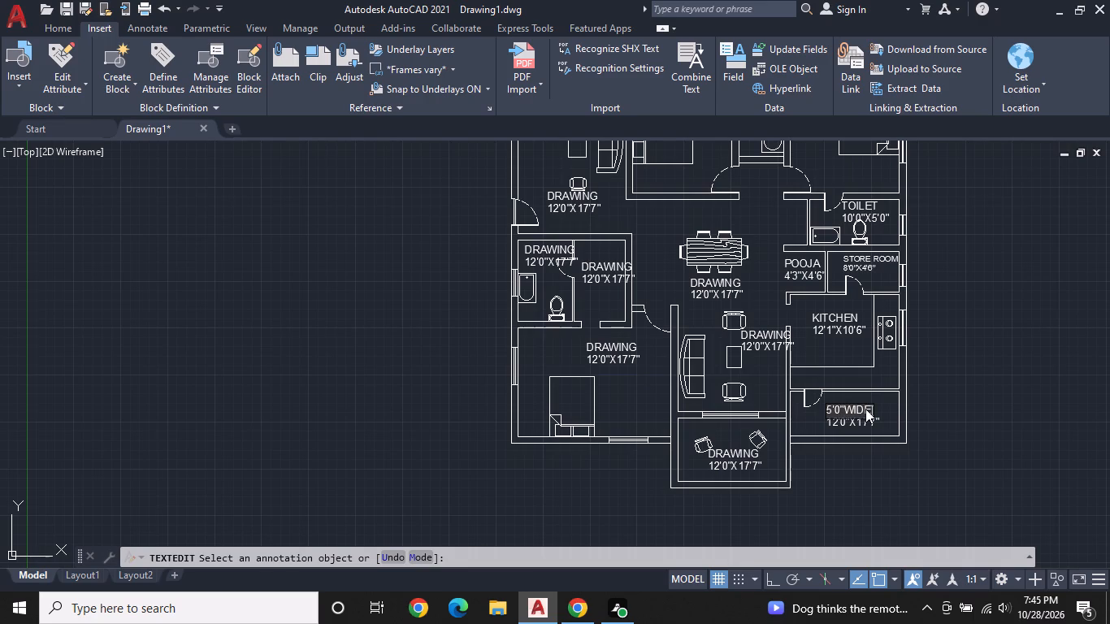
key(space)
key(Return)
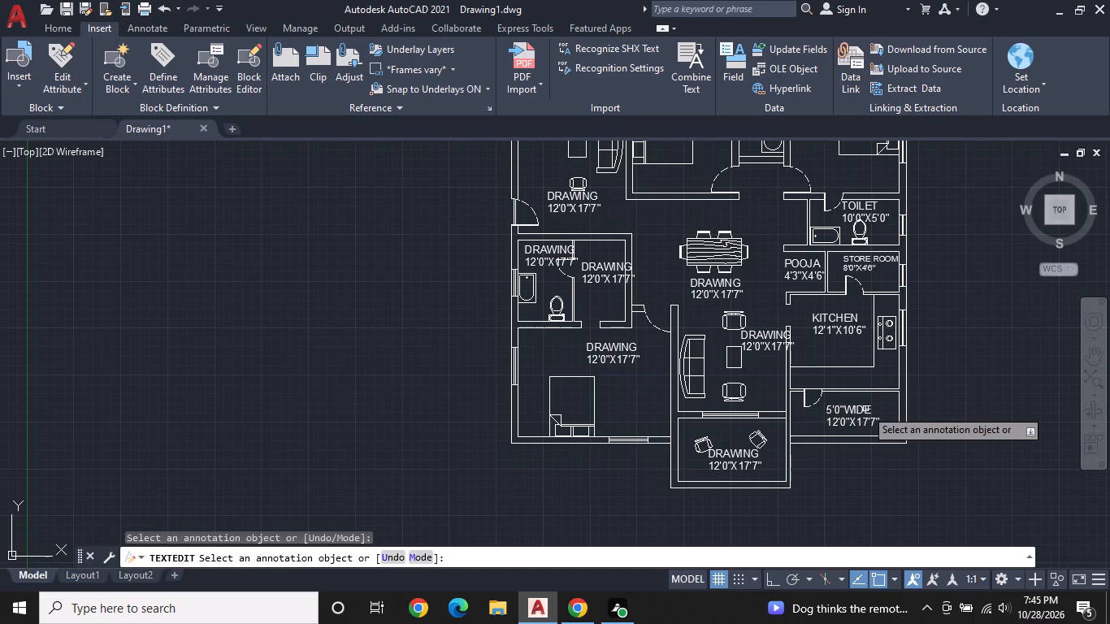
Change the lower line of the label in the southeast room below the kitchen to UTILITY.
click(857, 419)
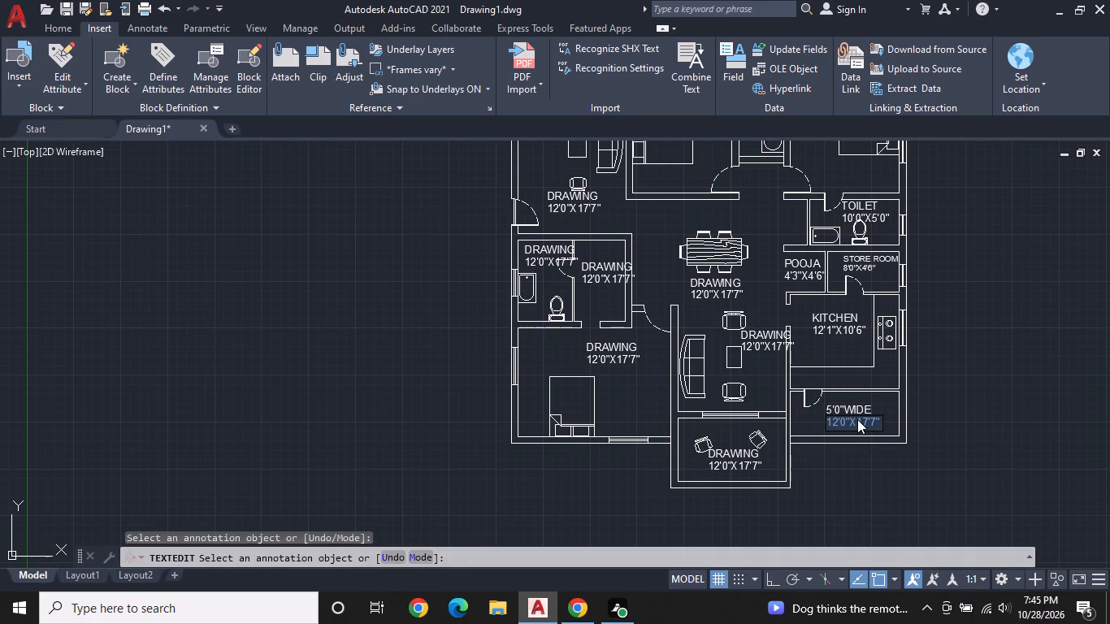
key(BackSpace)
text(UTILITY)
key(Return)
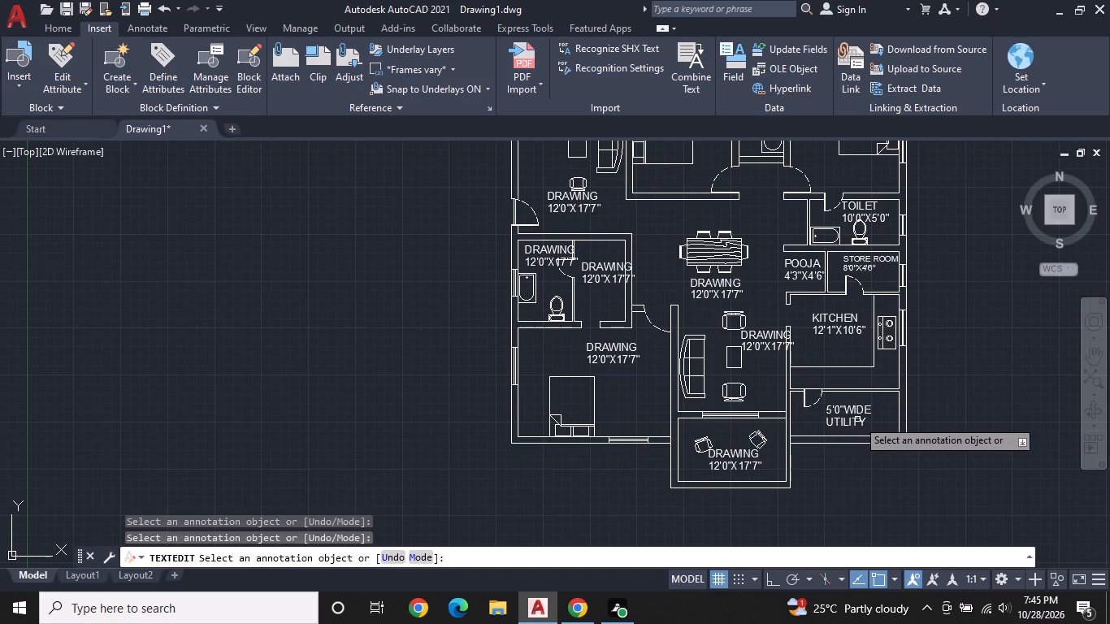
Change the upper line of the label in the projecting south room with two chairs to 7'0"WIDE.
click(726, 449)
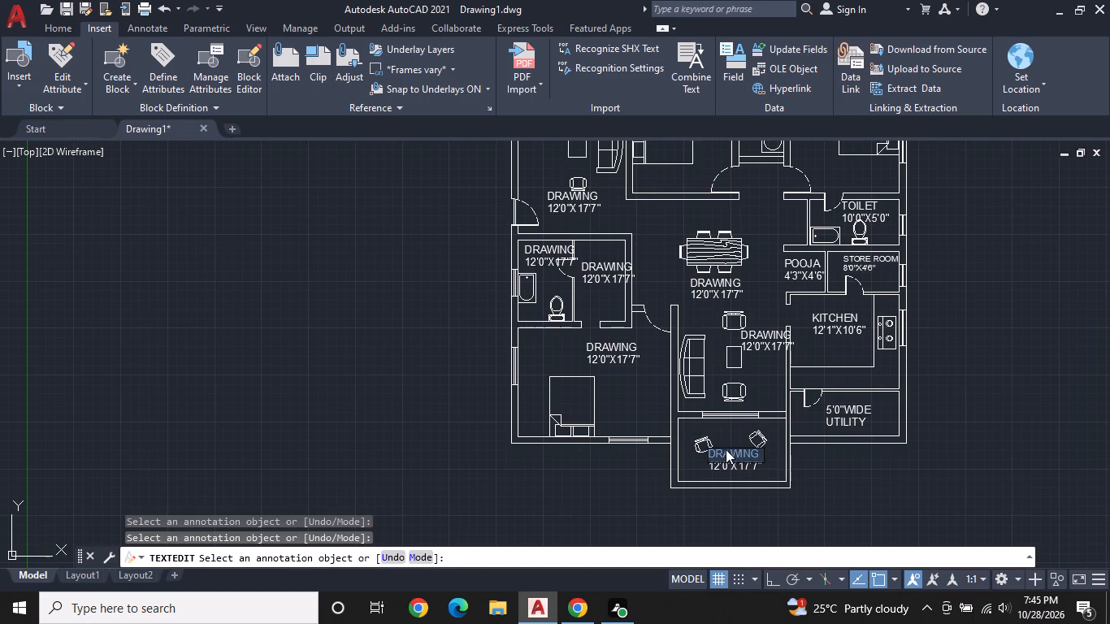
key(BackSpace)
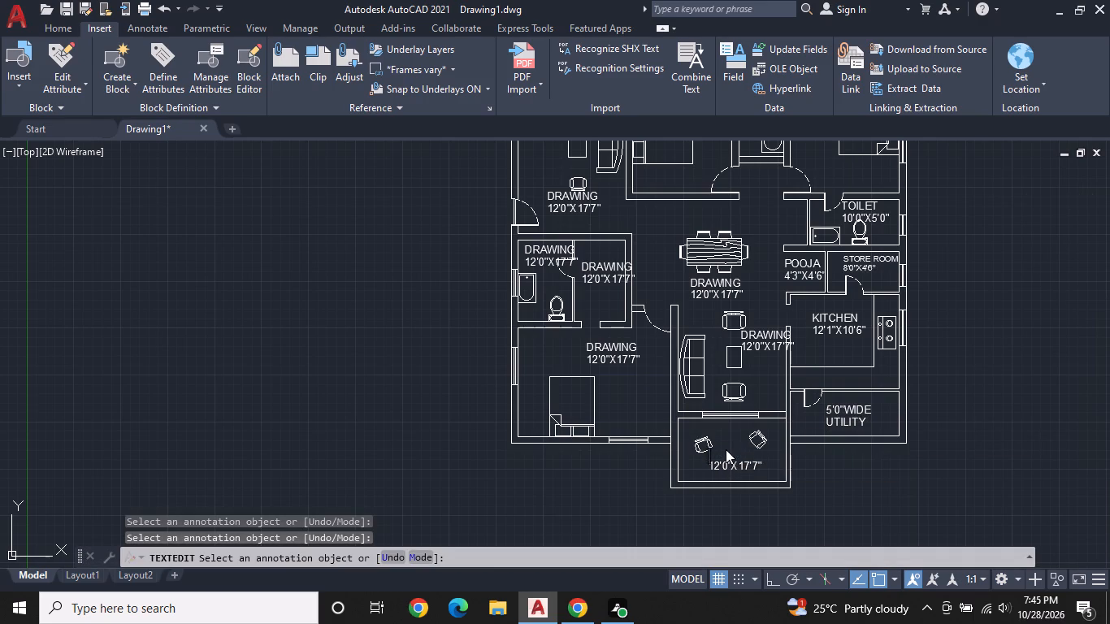
text(7')
text(0")
text(WIDE)
key(space)
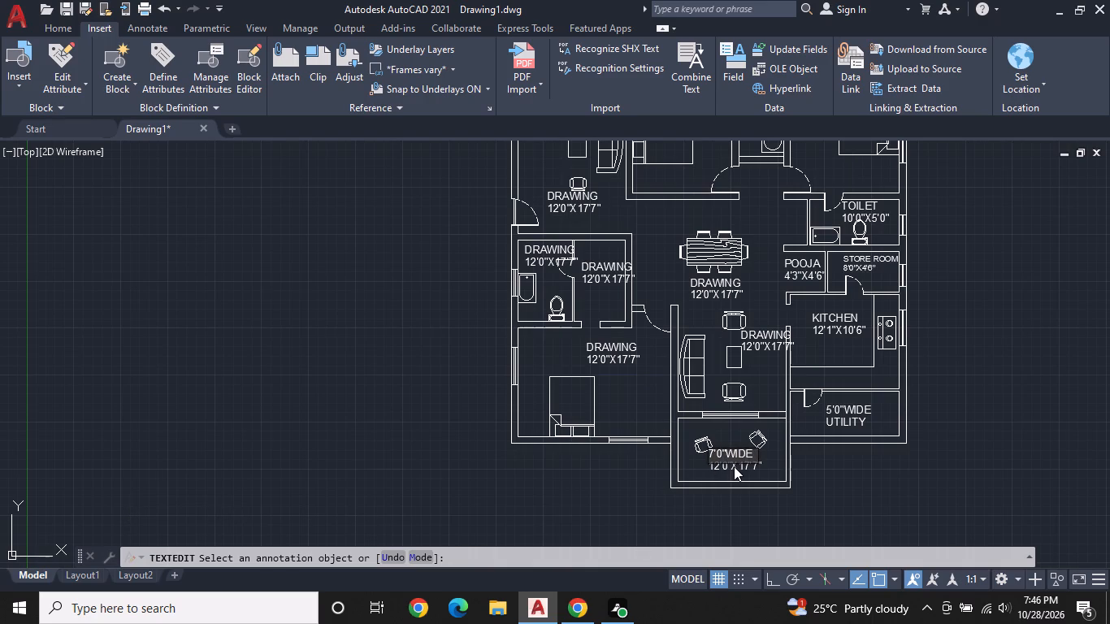
key(Return)
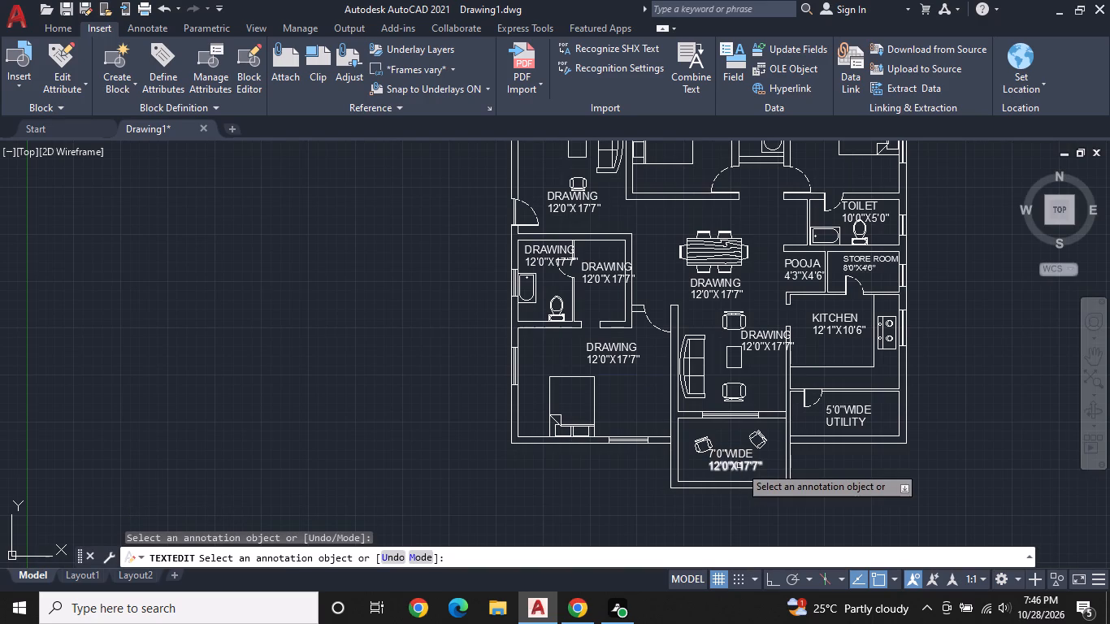
Change the lower line of the label in the projecting south room with two chairs to SIT OUT.
click(739, 466)
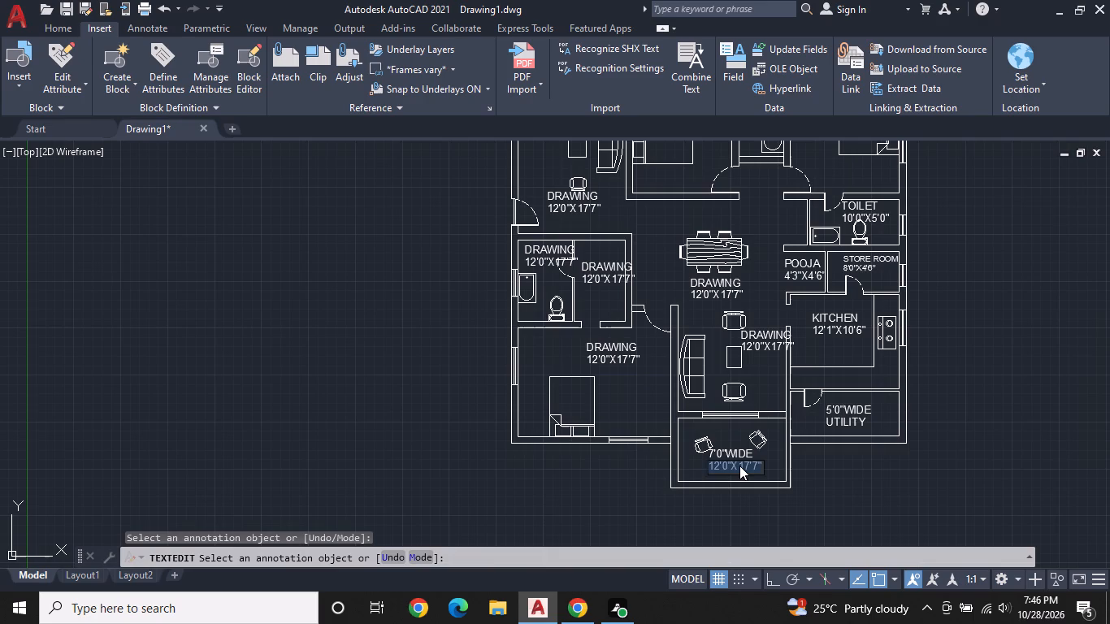
key(BackSpace)
text(SIT)
key(space)
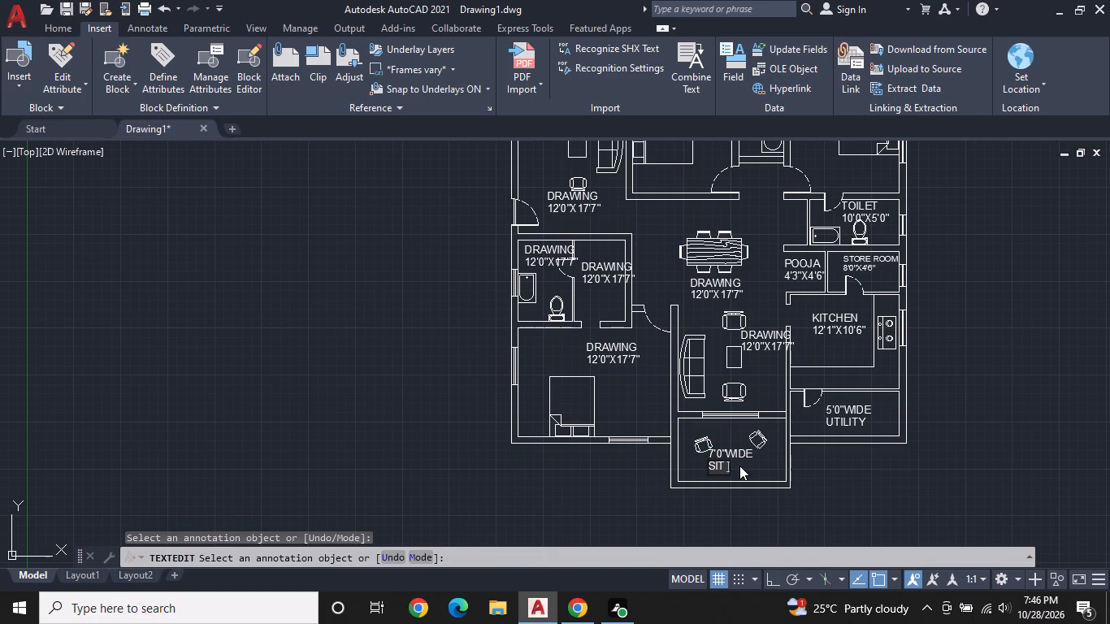
text(OUT)
key(Return)
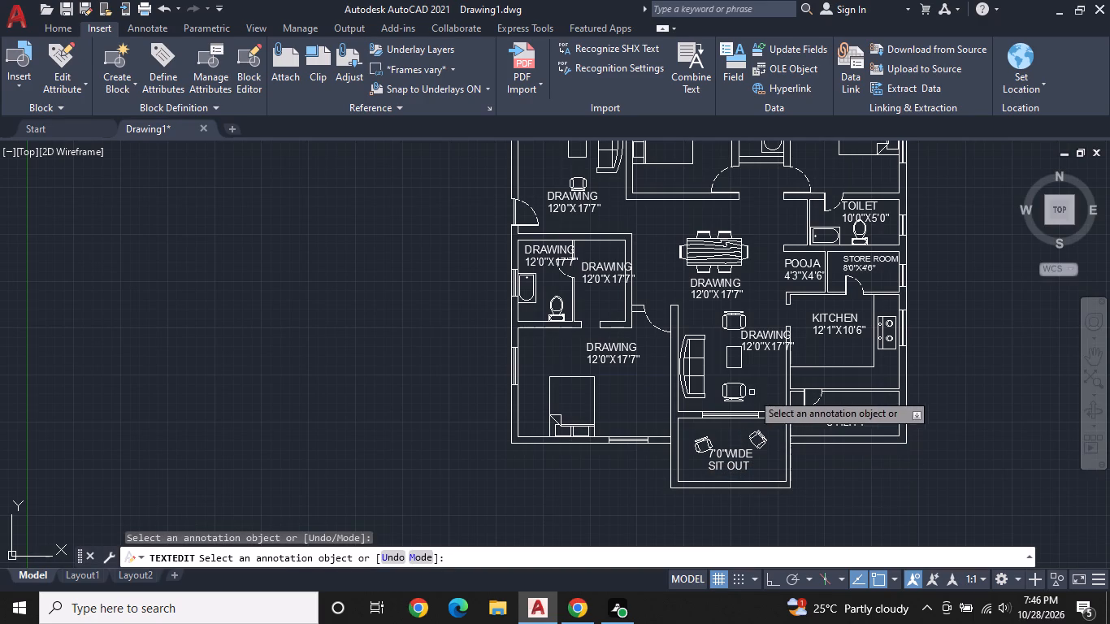
Change the label beside the sofa set north of the sit out to LIVING, with 12'0"X12'7" on its lower line.
click(769, 336)
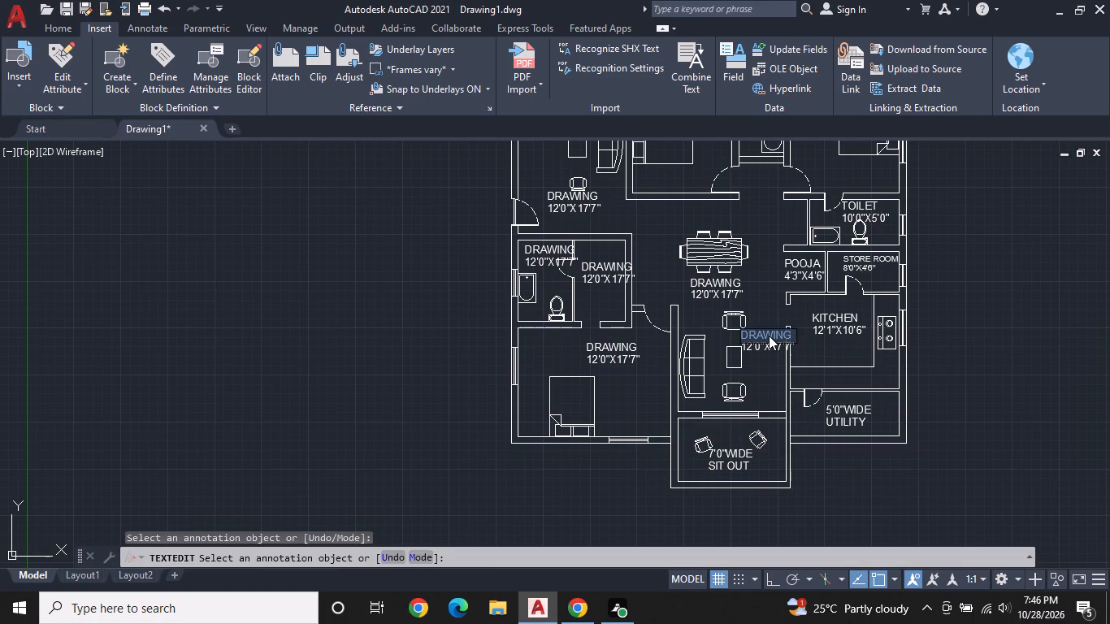
key(BackSpace)
text(LIVING)
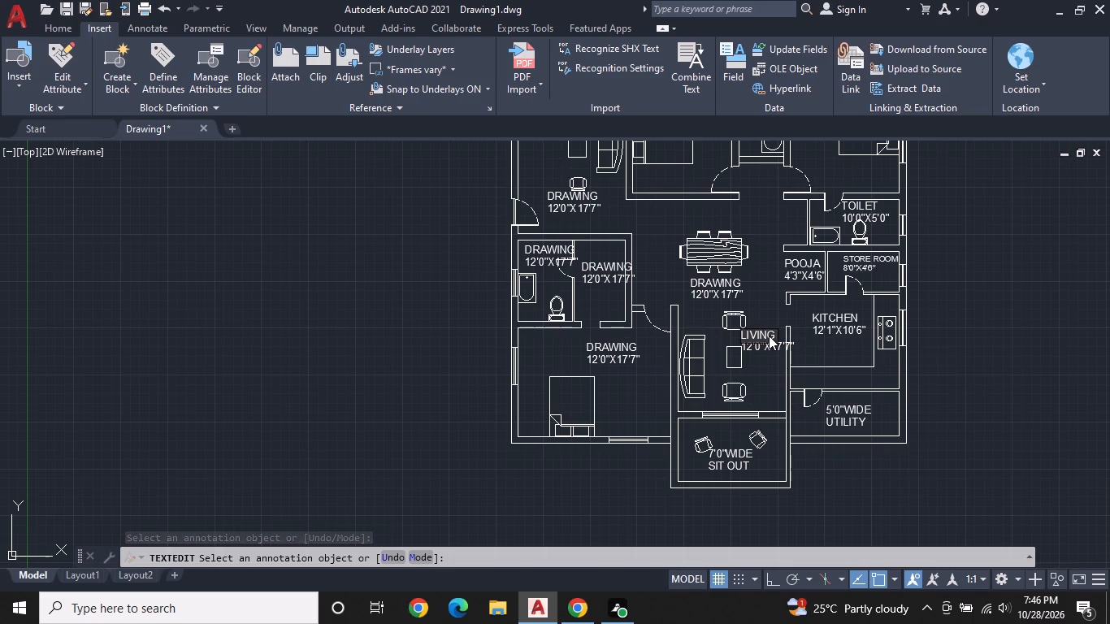
key(Return)
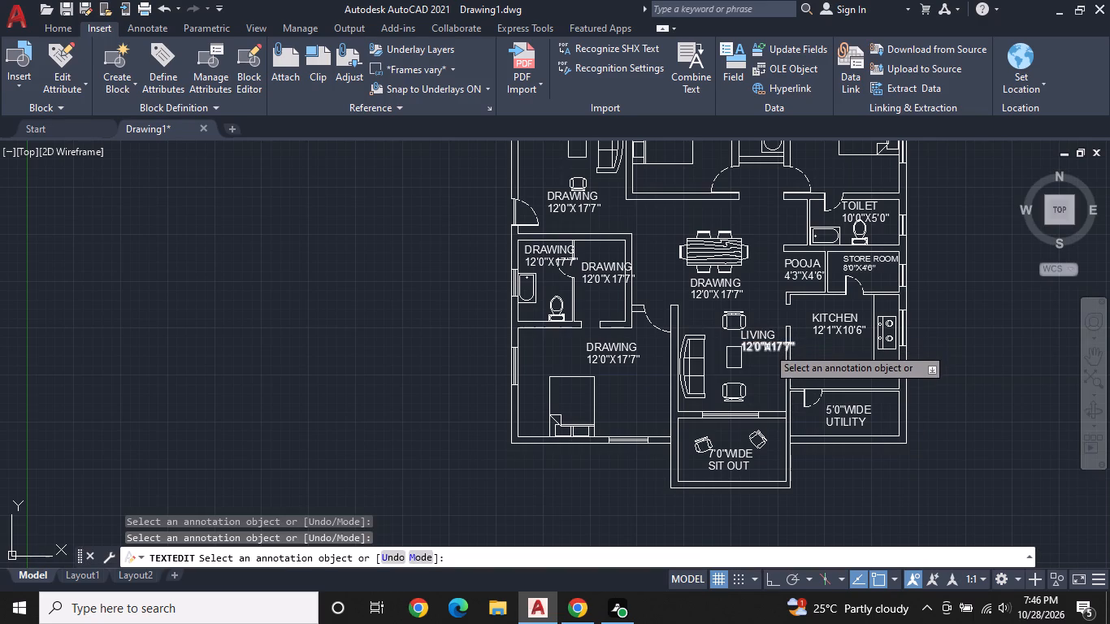
click(767, 347)
key(BackSpace)
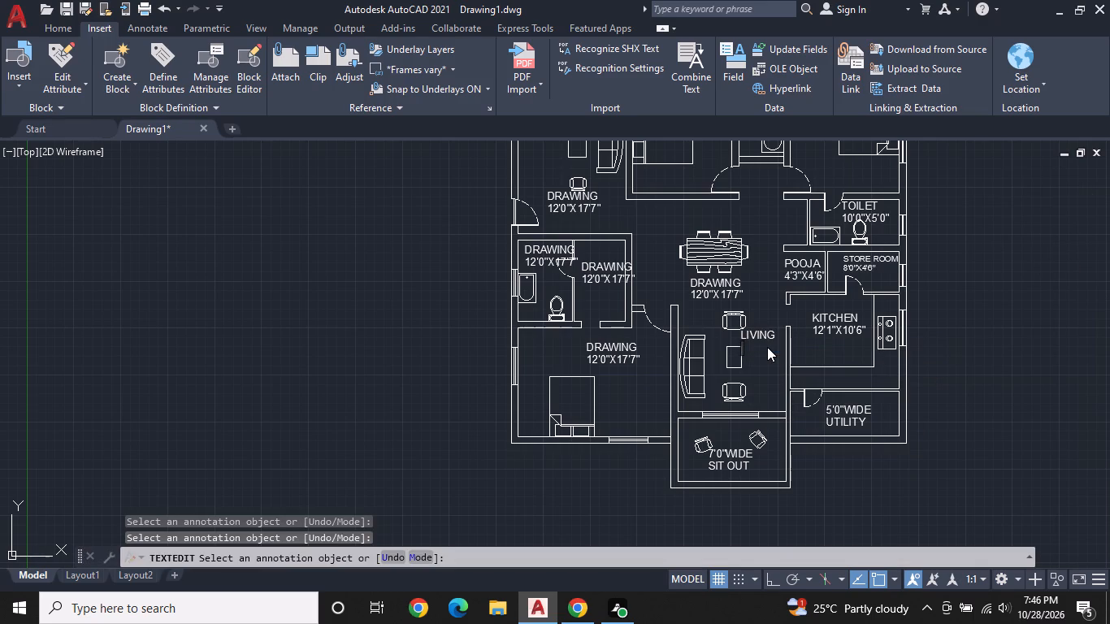
text(12'0"X)
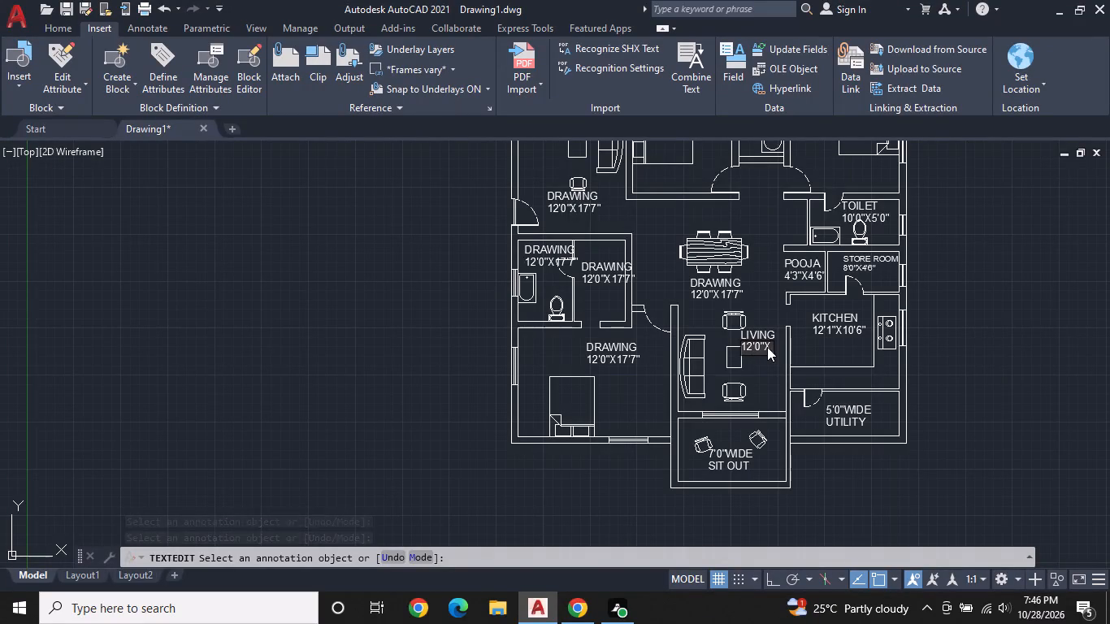
text(12'7")
key(Return)
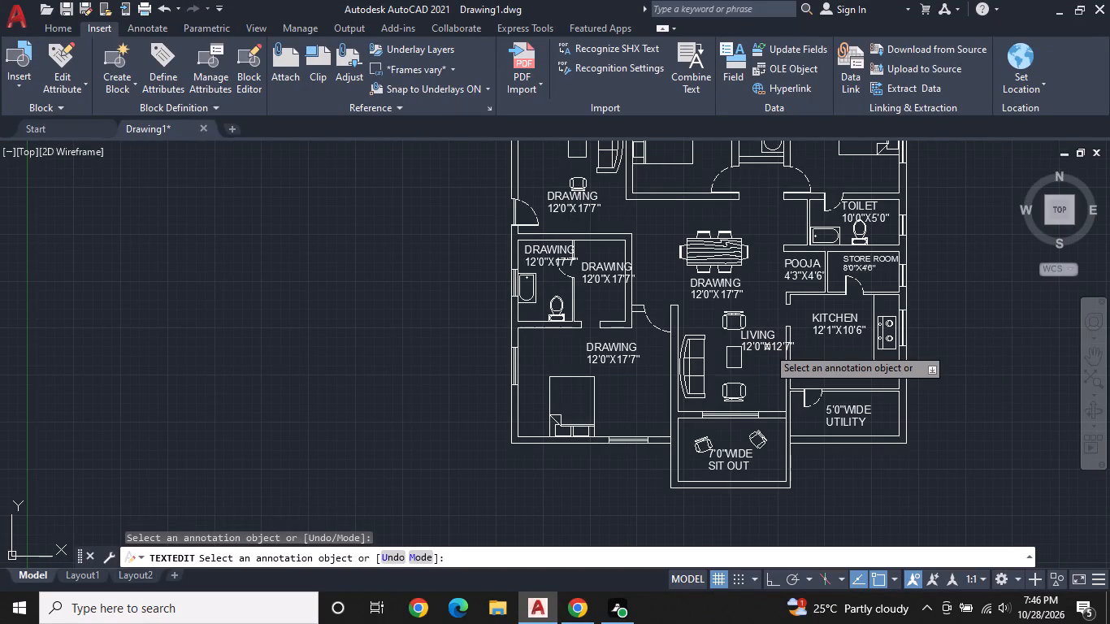
Change the upper line of the label below the dining table to DINING.
click(732, 286)
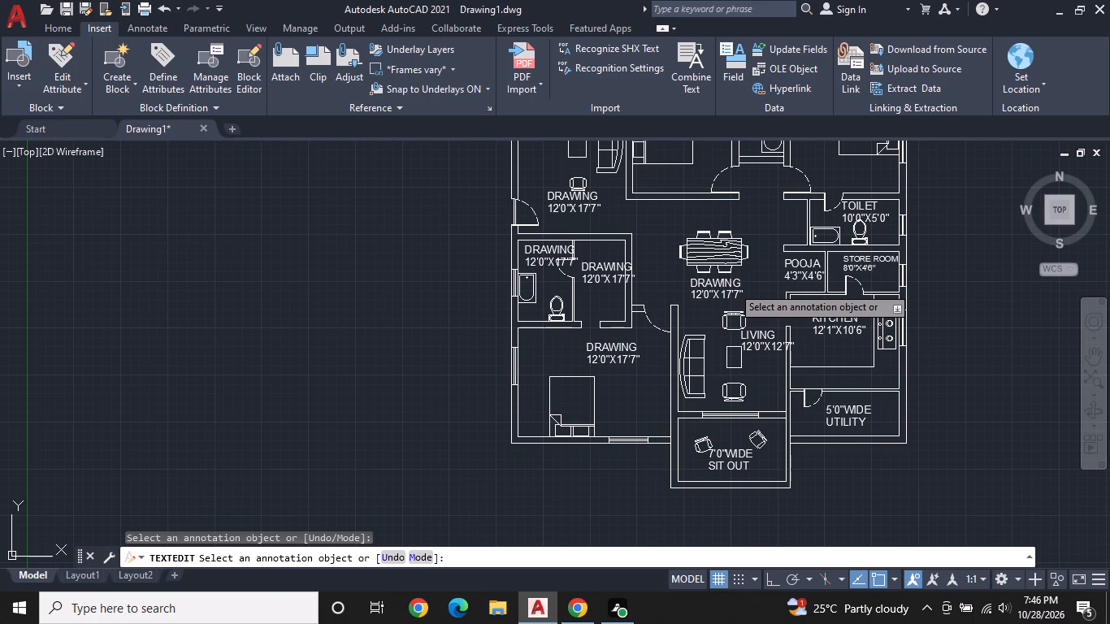
key(BackSpace)
text(DINIIN)
key(BackSpace)
key(BackSpace)
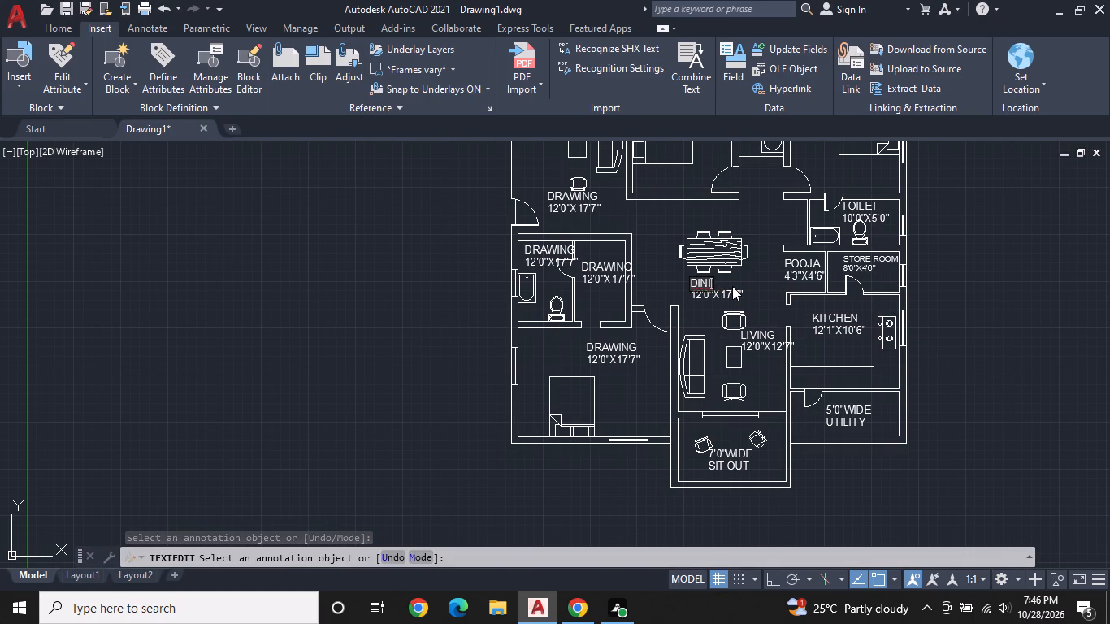
key(BackSpace)
key(i)
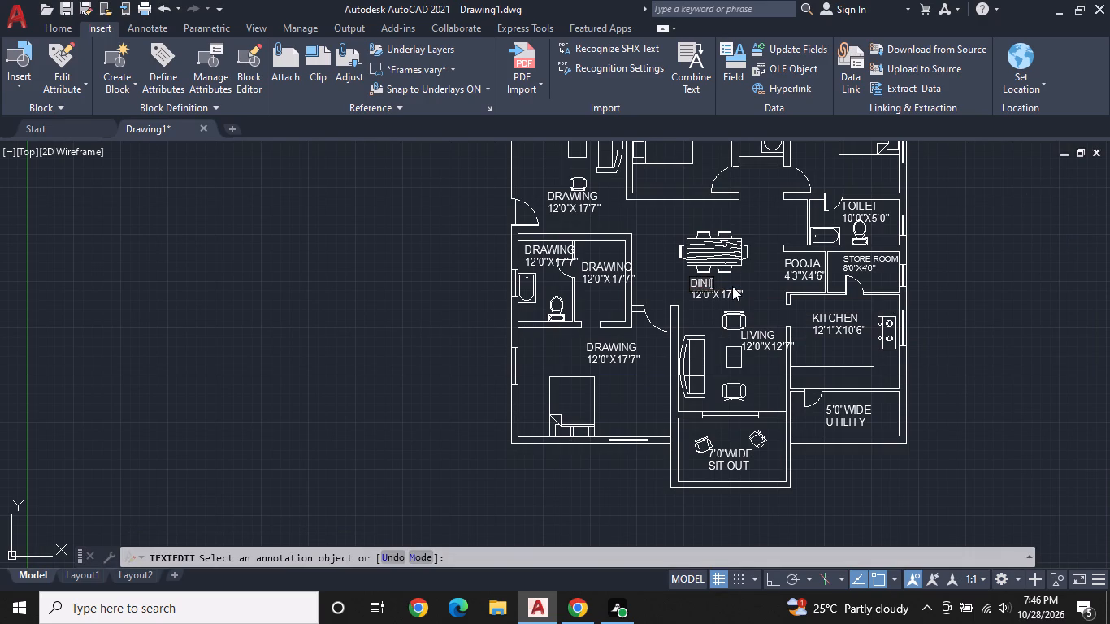
text(NG)
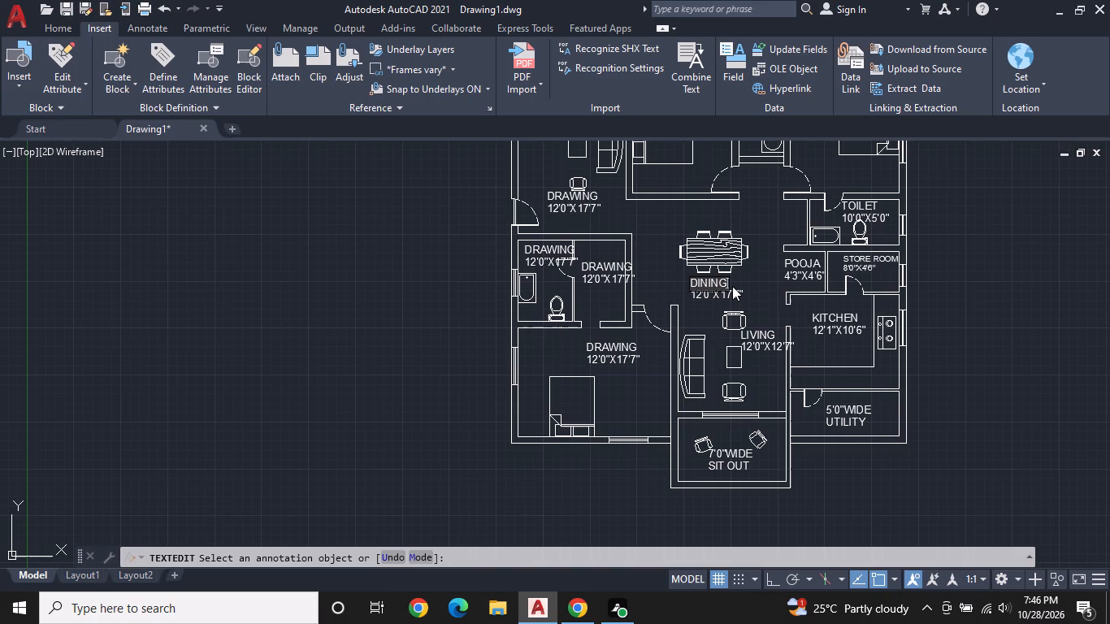
key(Return)
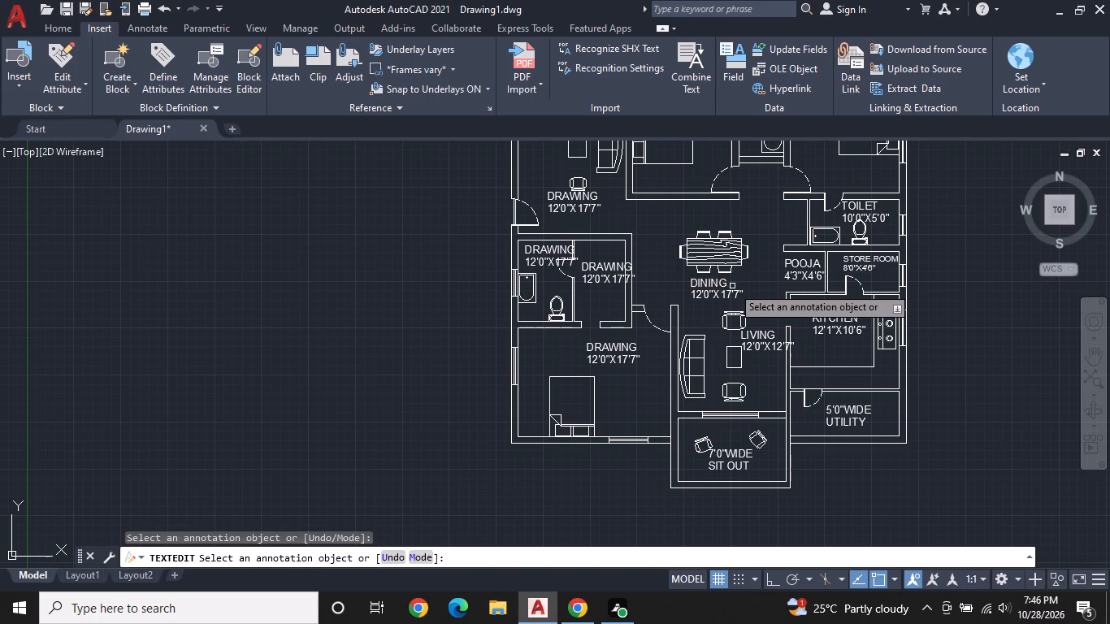
Change the lower line of the label below the dining table to 16'7"X11'6".
click(731, 292)
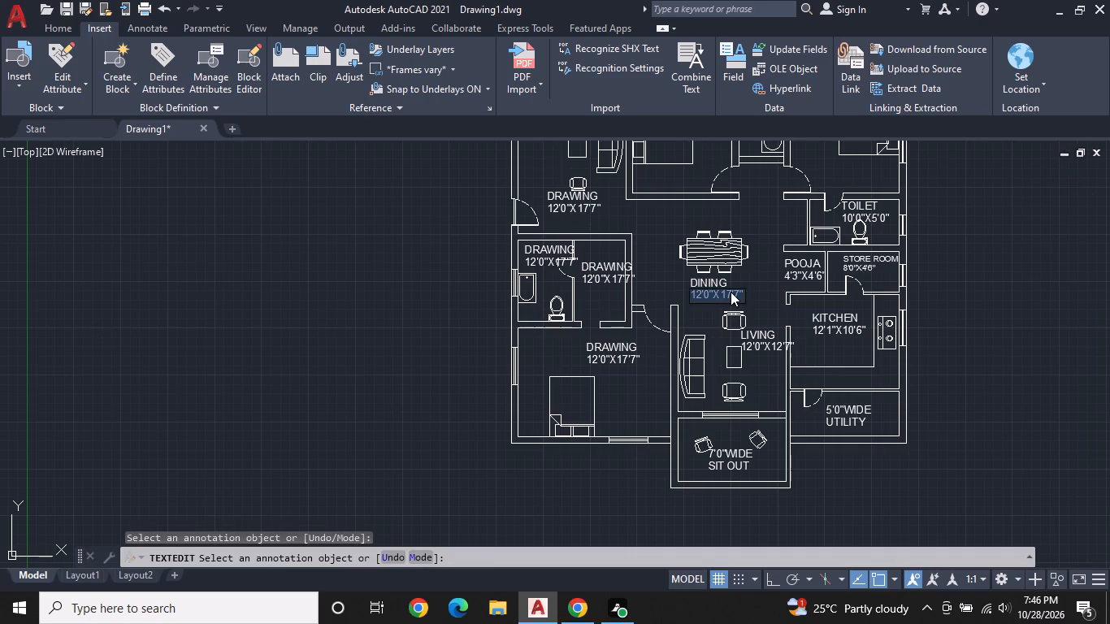
key(BackSpace)
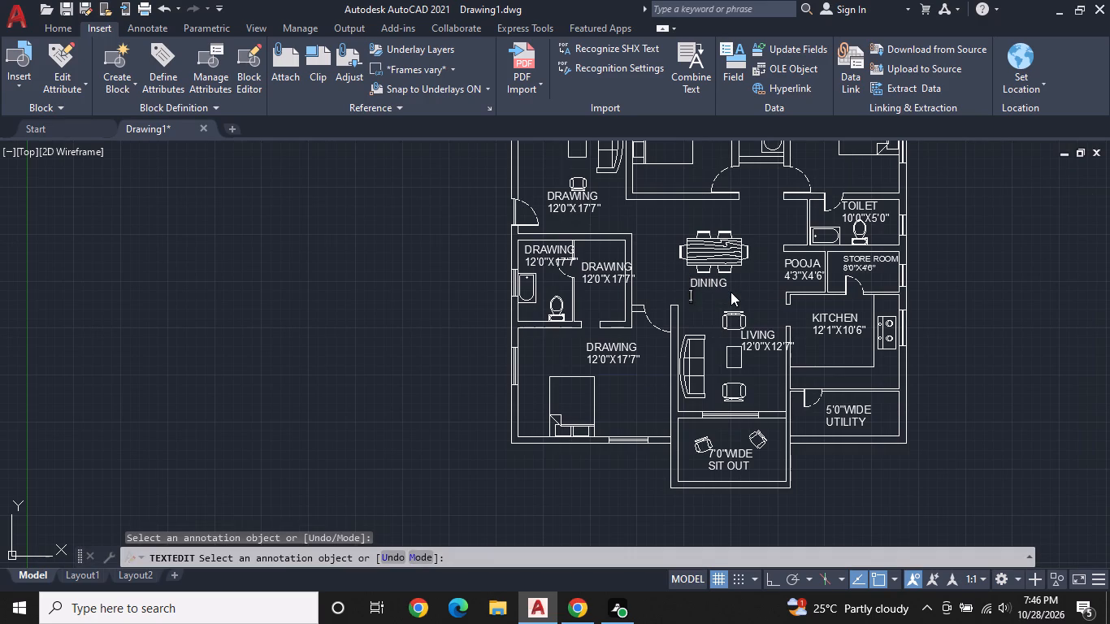
text(12')
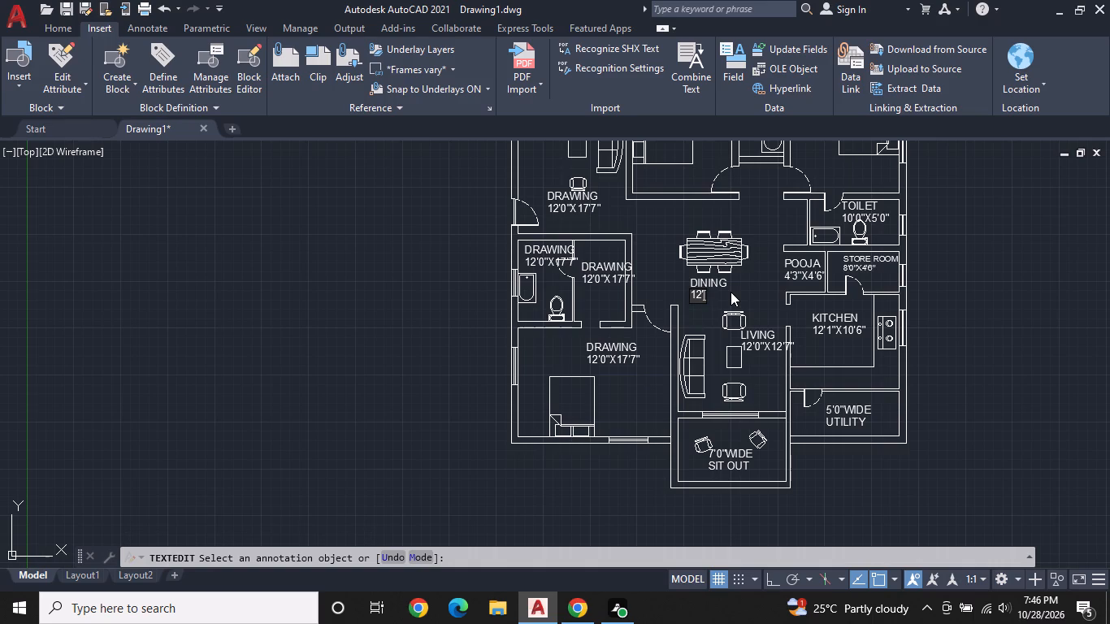
key(BackSpace)
key(BackSpace)
key(BackSpace)
text(16'7")
key(x)
text(11'6")
key(Return)
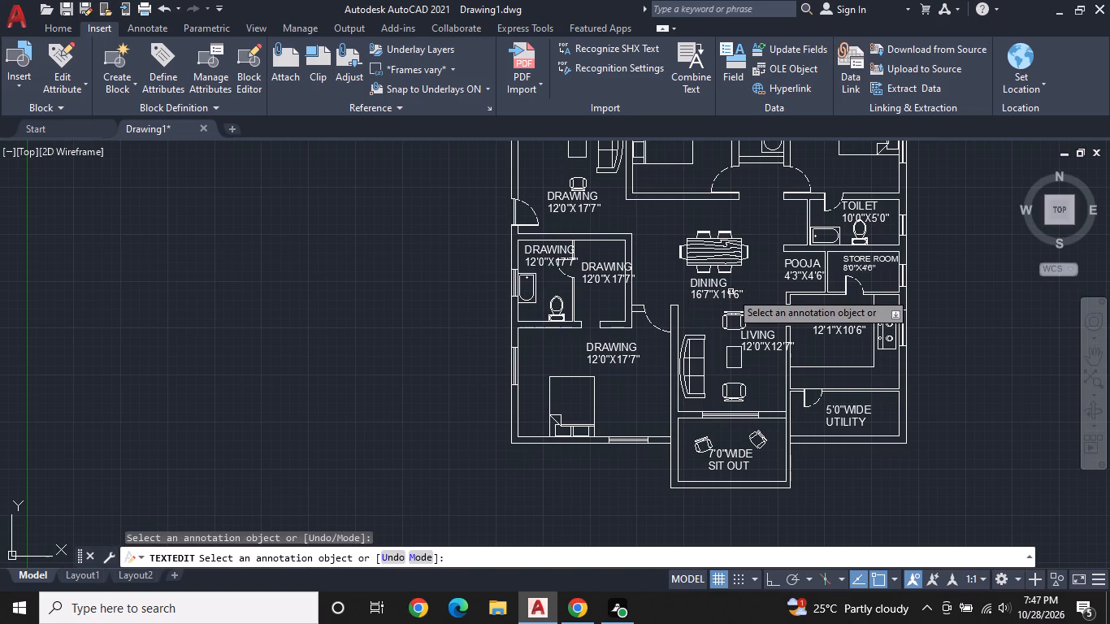
Change the label in the southwest bedroom to M.BED ROOM 1, with 16'7"X12'1" on its lower line.
click(628, 347)
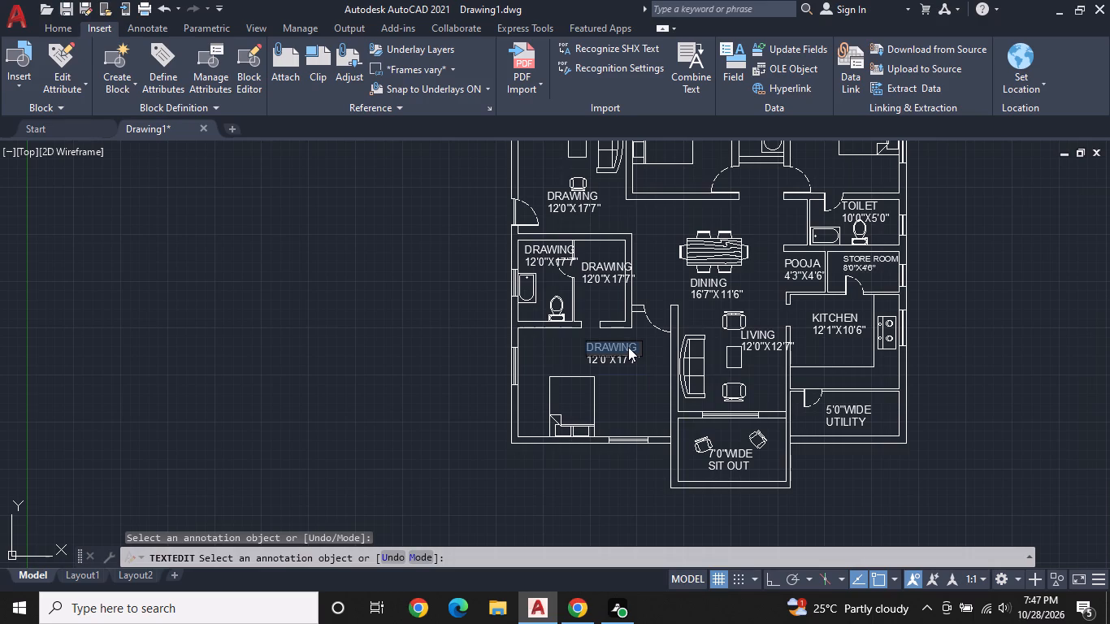
text(M.BS)
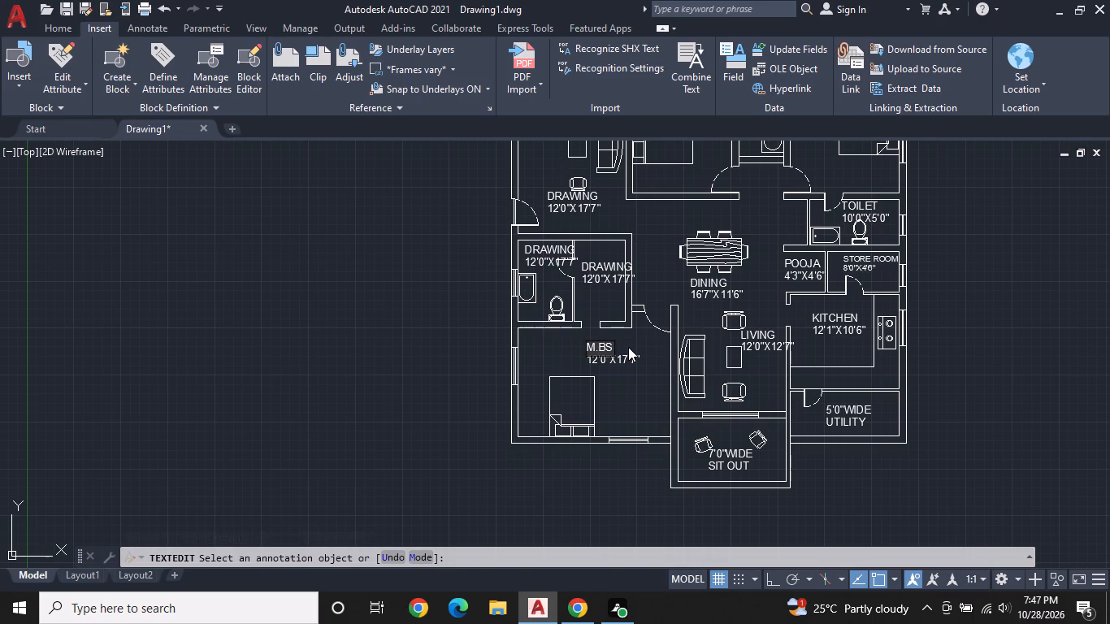
key(BackSpace)
text(ED ROOM)
key(space)
key(1)
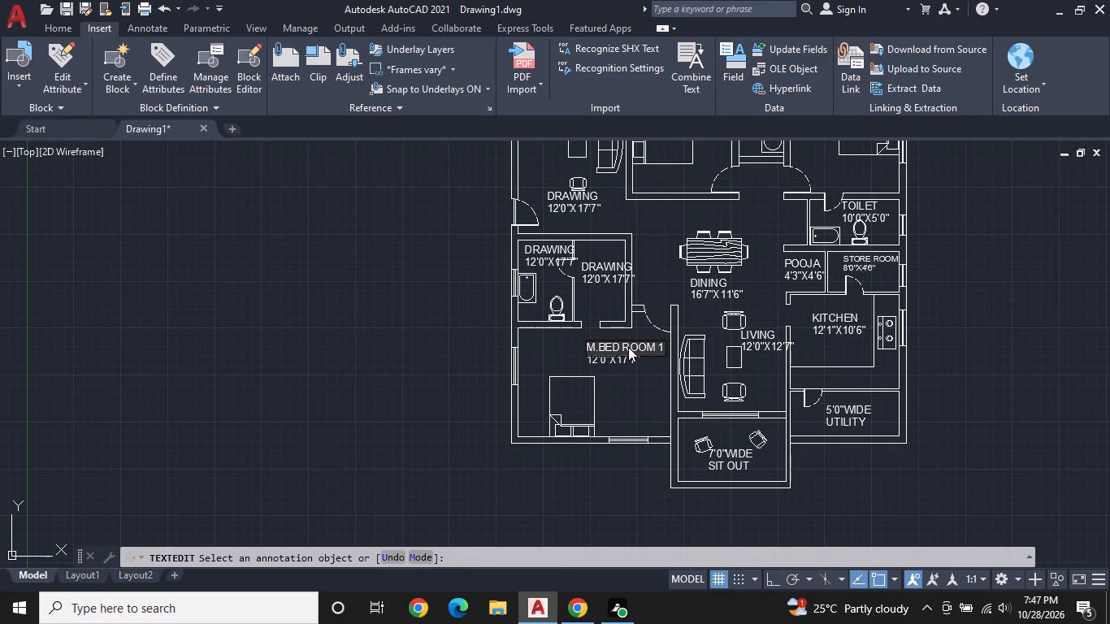
key(Return)
click(614, 356)
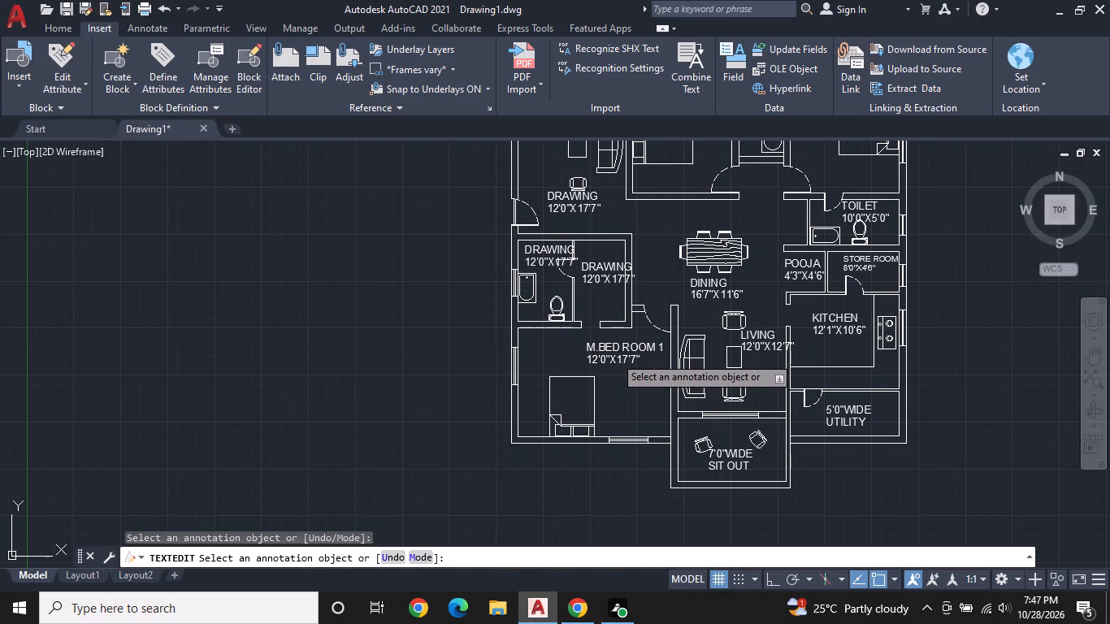
key(BackSpace)
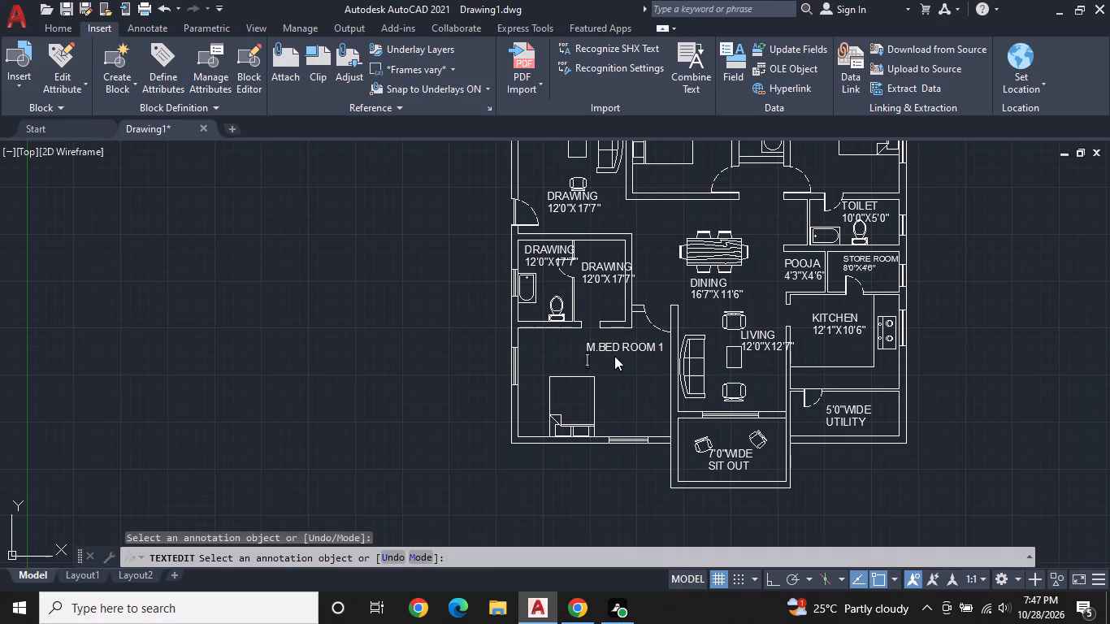
text(16'7")
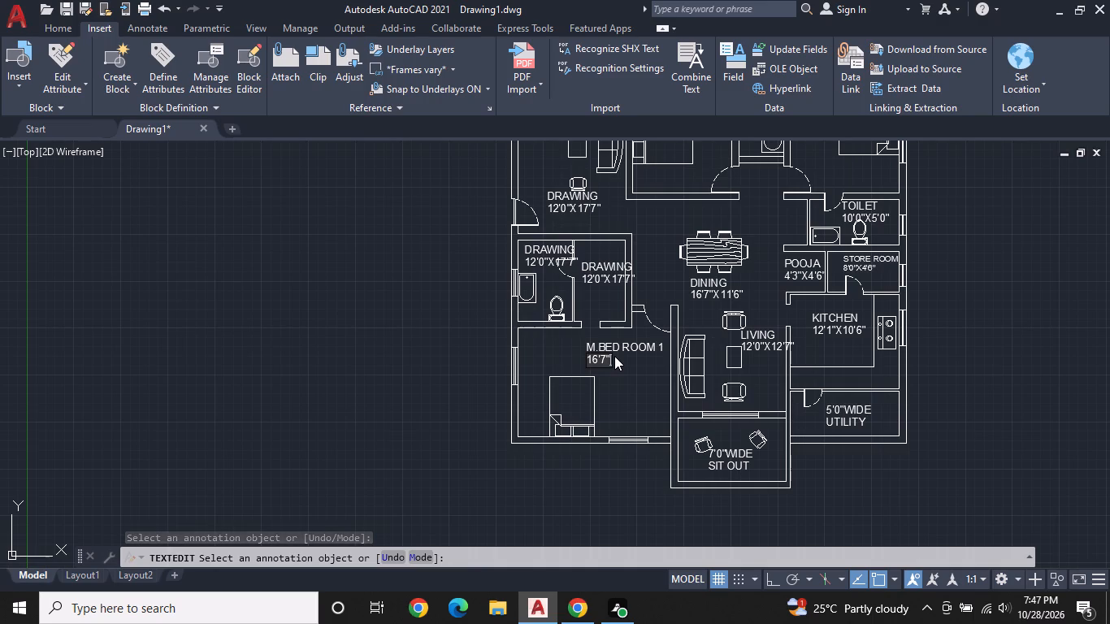
key(x)
text(12'1")
key(Return)
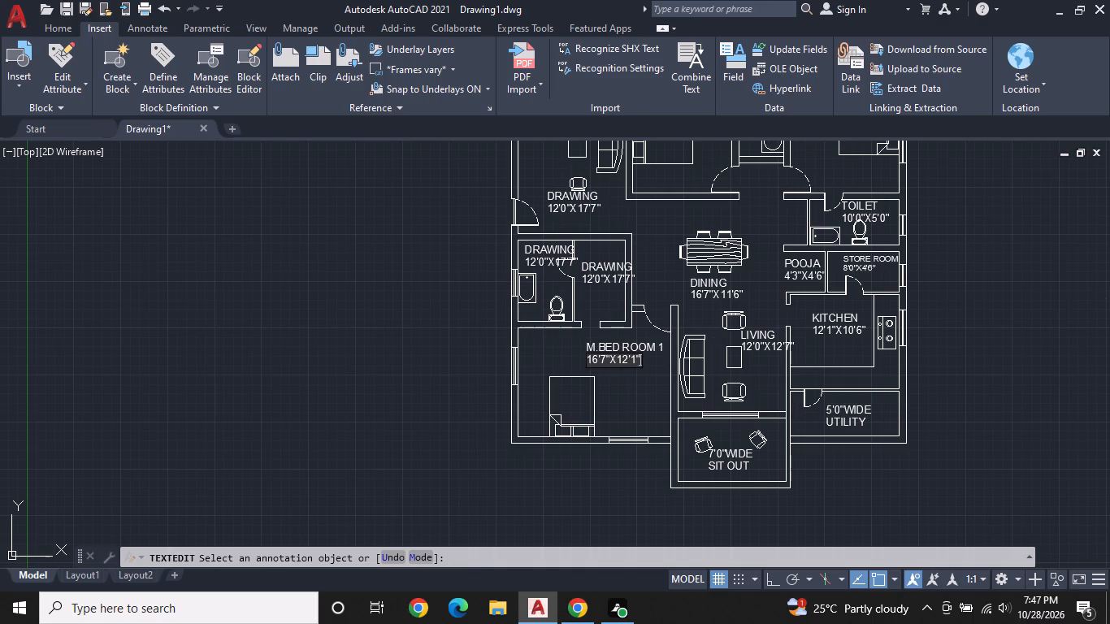
Change the label in the small room north of the southwest bedroom to CLOSET, with 5'8"X9'0" on its lower line.
click(612, 266)
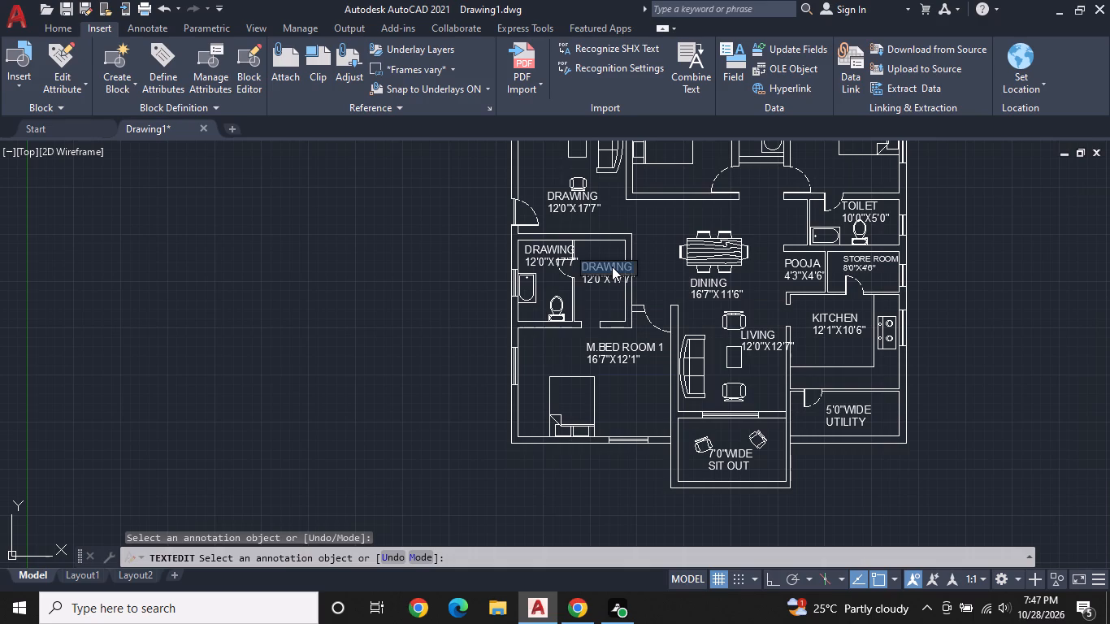
key(BackSpace)
text(CLOSET)
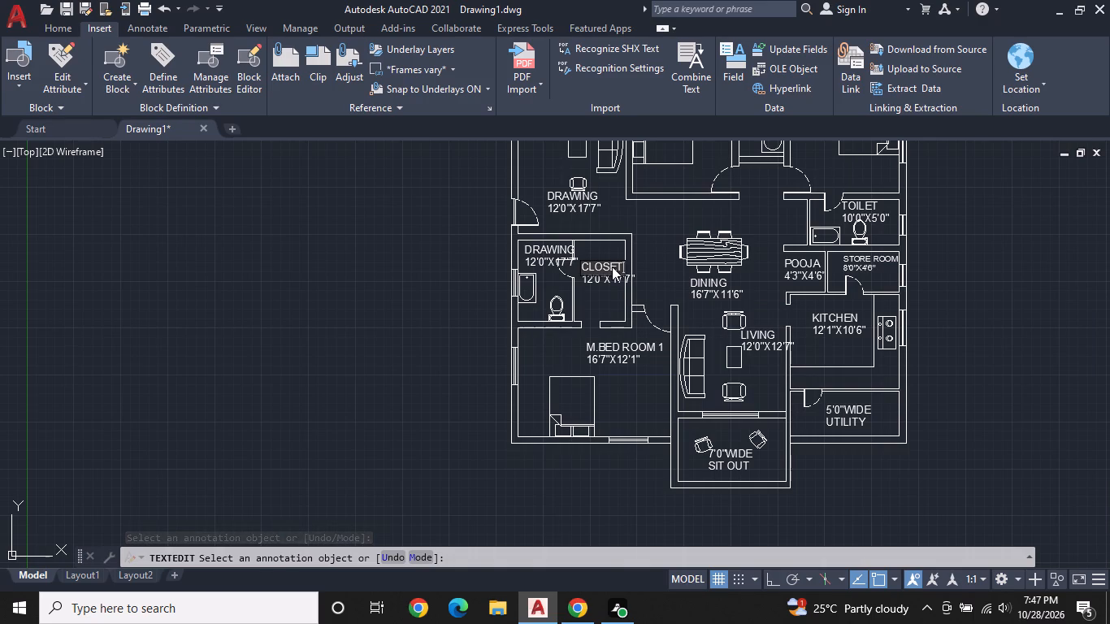
key(Return)
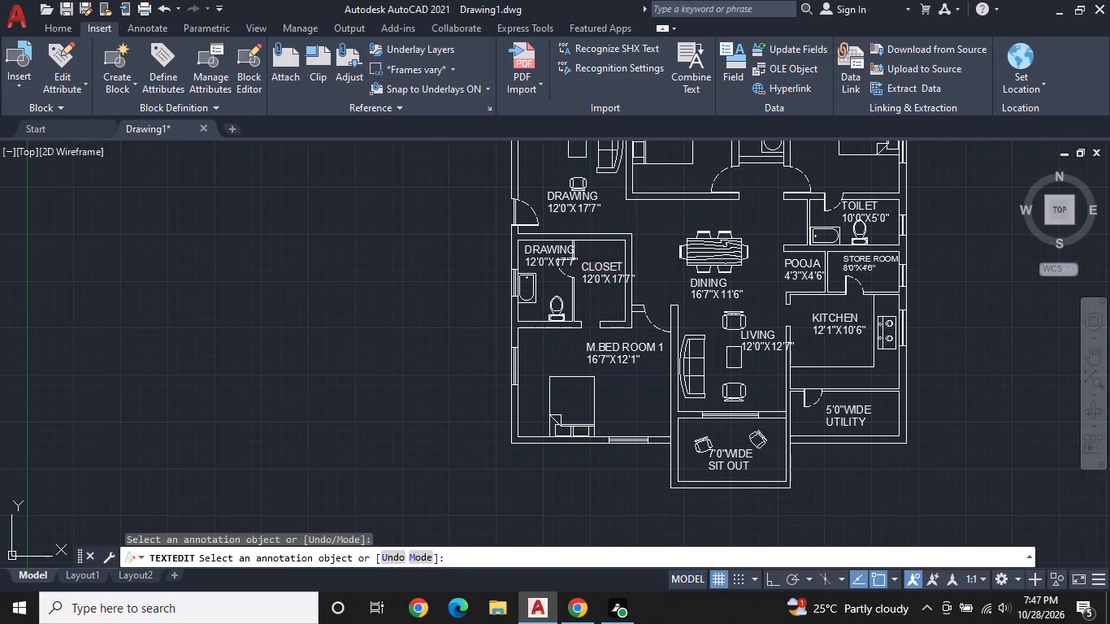
click(609, 276)
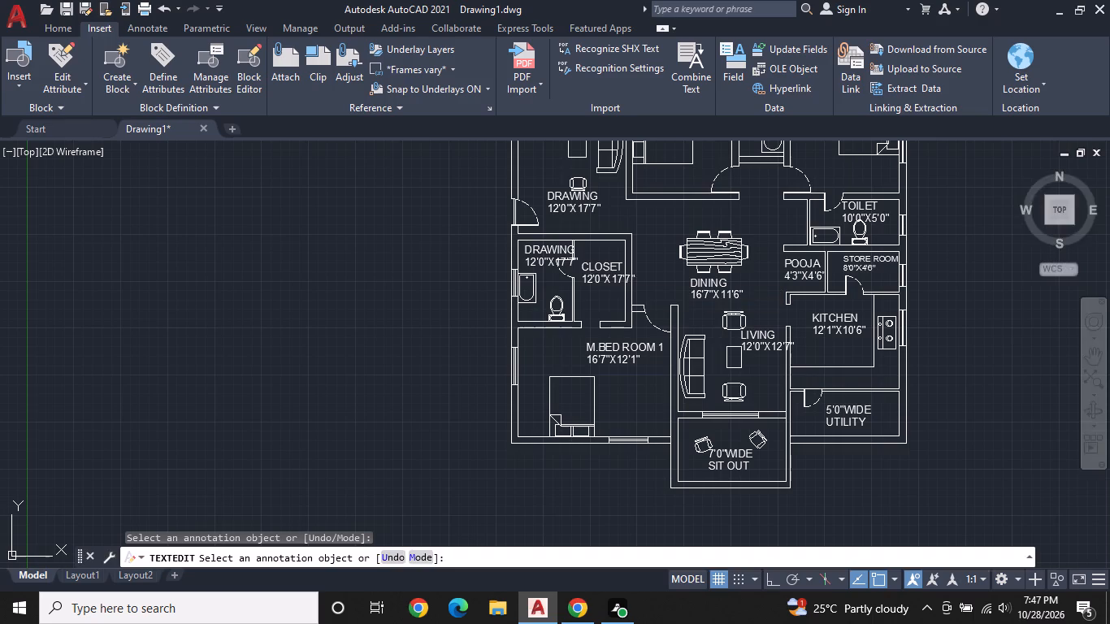
key(BackSpace)
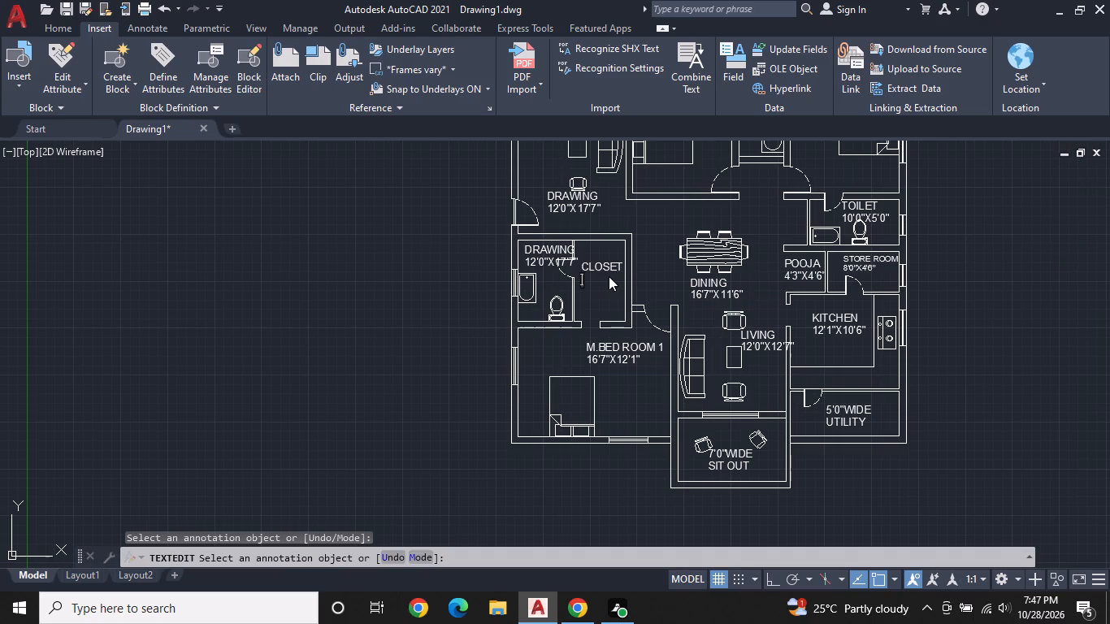
text(5'8)
text("X)
text(9'0")
key(Return)
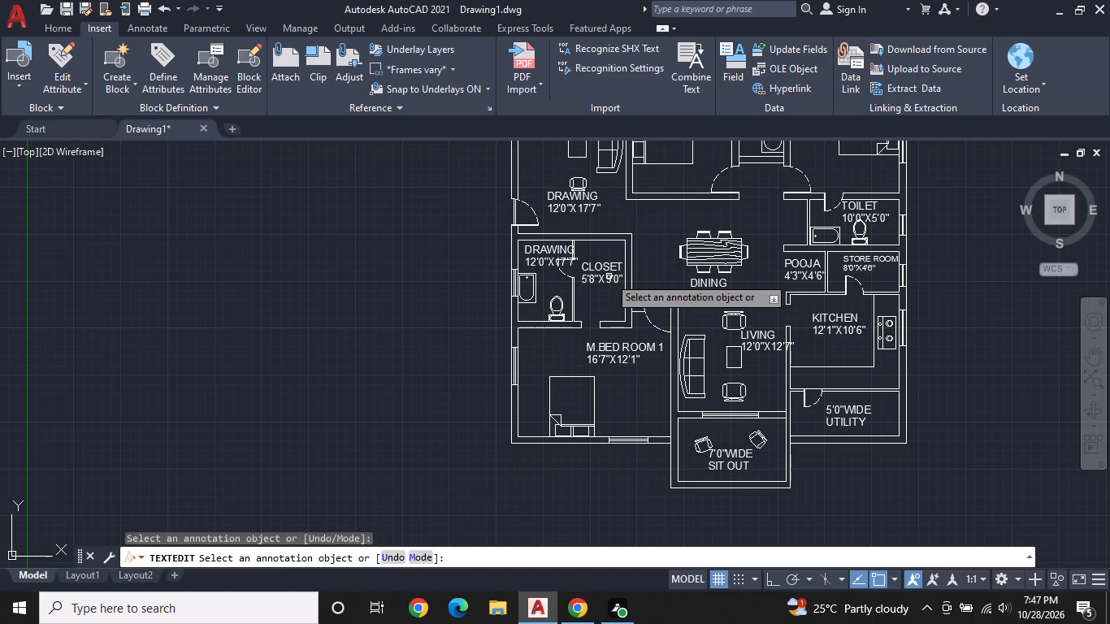
Change the upper line of the label in the bathroom west of the closet to TOILET.
click(552, 250)
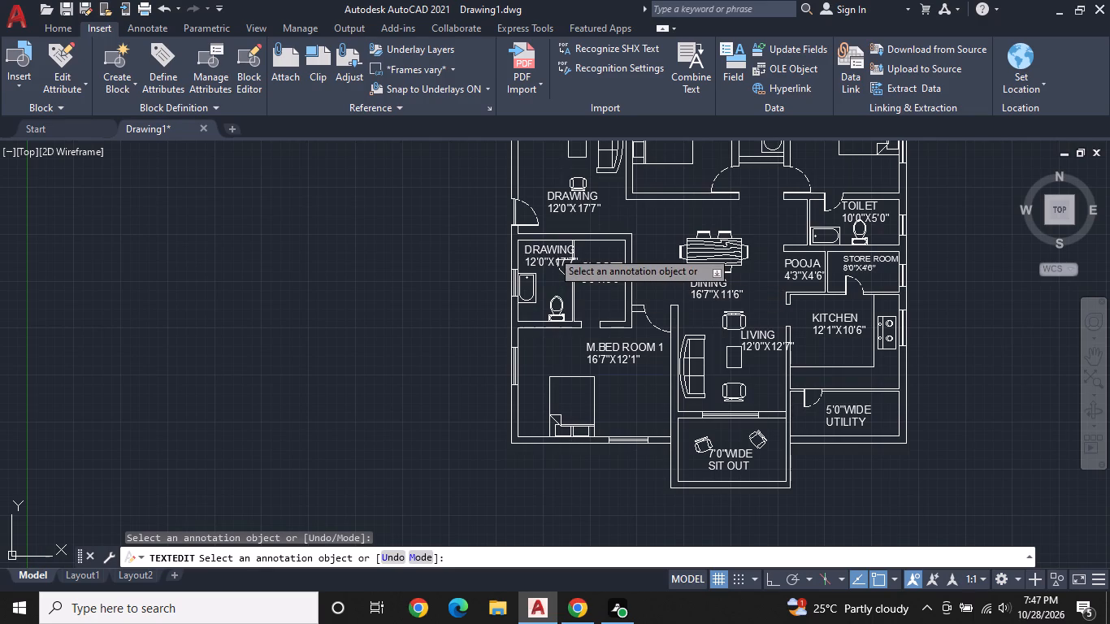
key(BackSpace)
text(TOILET)
key(Return)
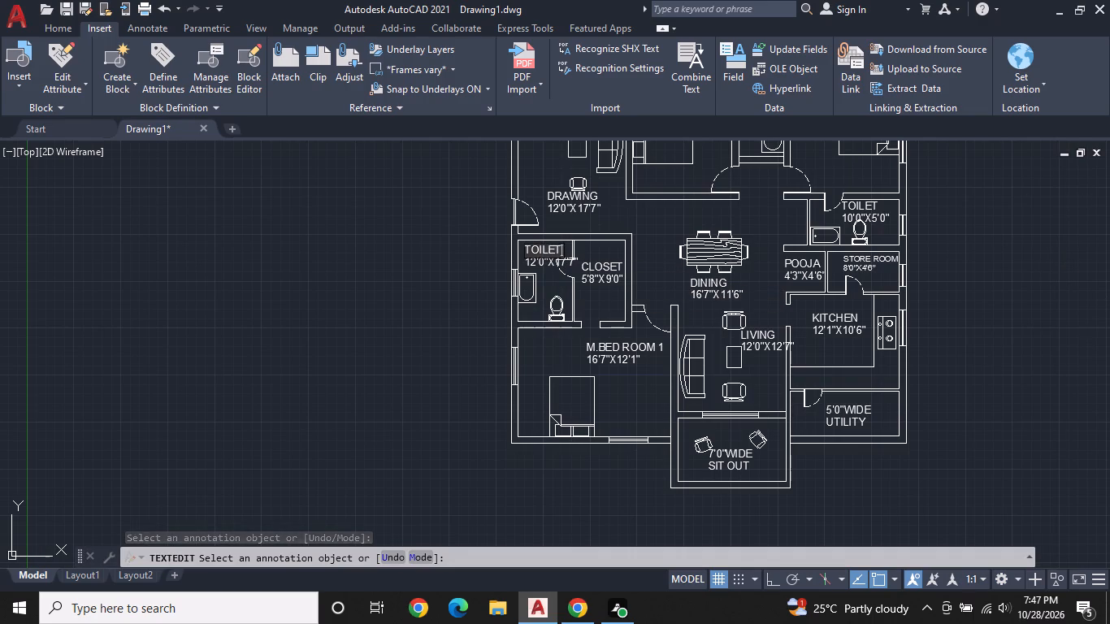
Change the lower line of the TOILET label west of the closet to 6'0"X9'0".
click(545, 261)
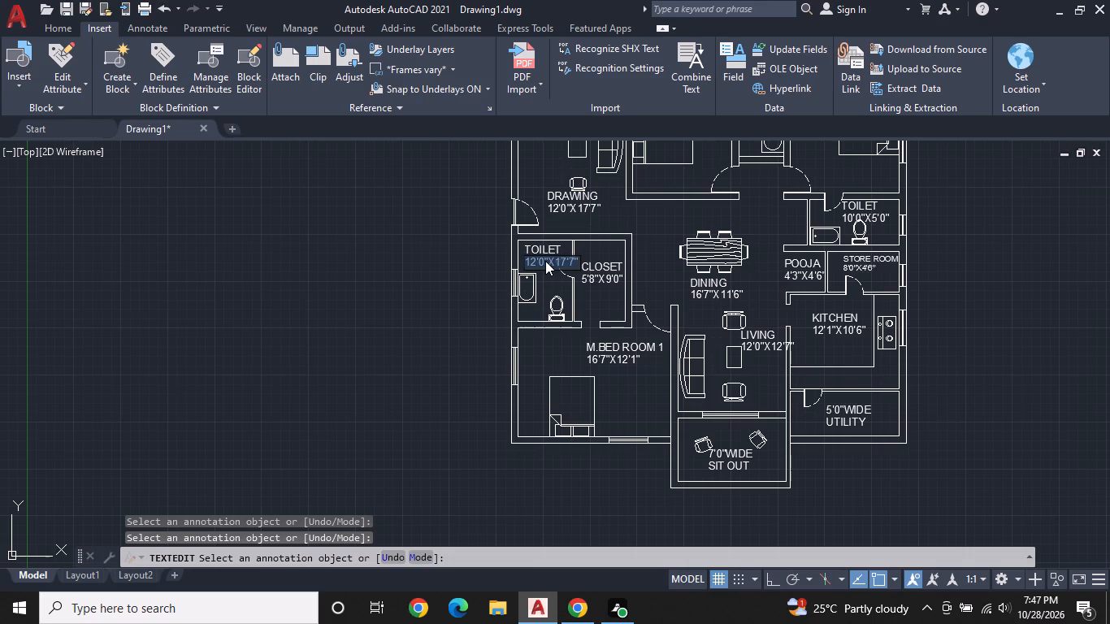
key(BackSpace)
text(6'0"X)
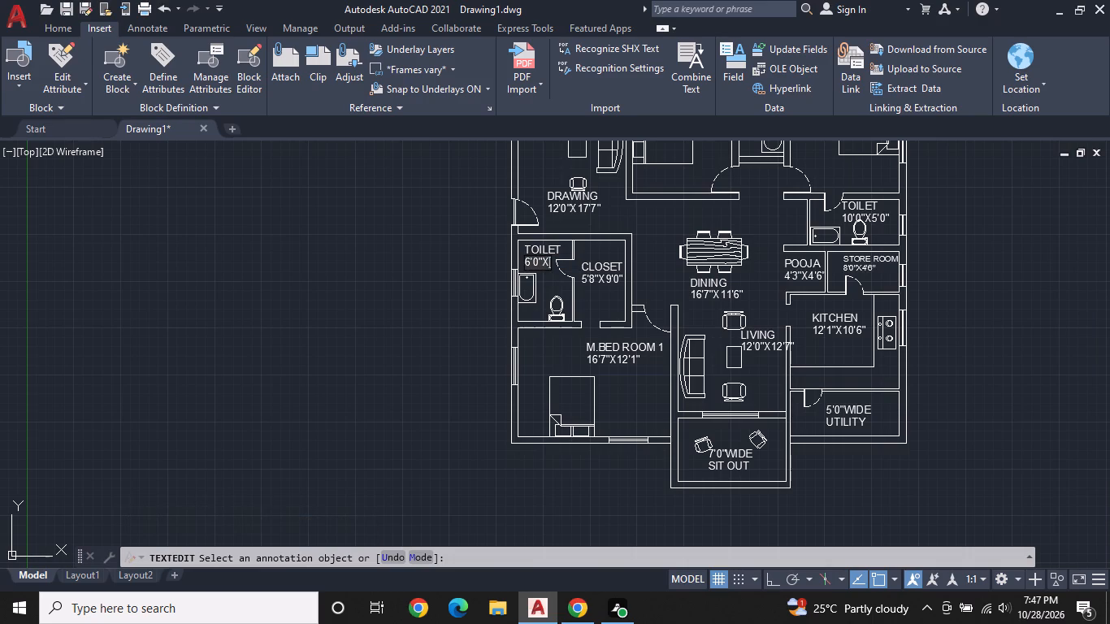
text(9'0")
key(Return)
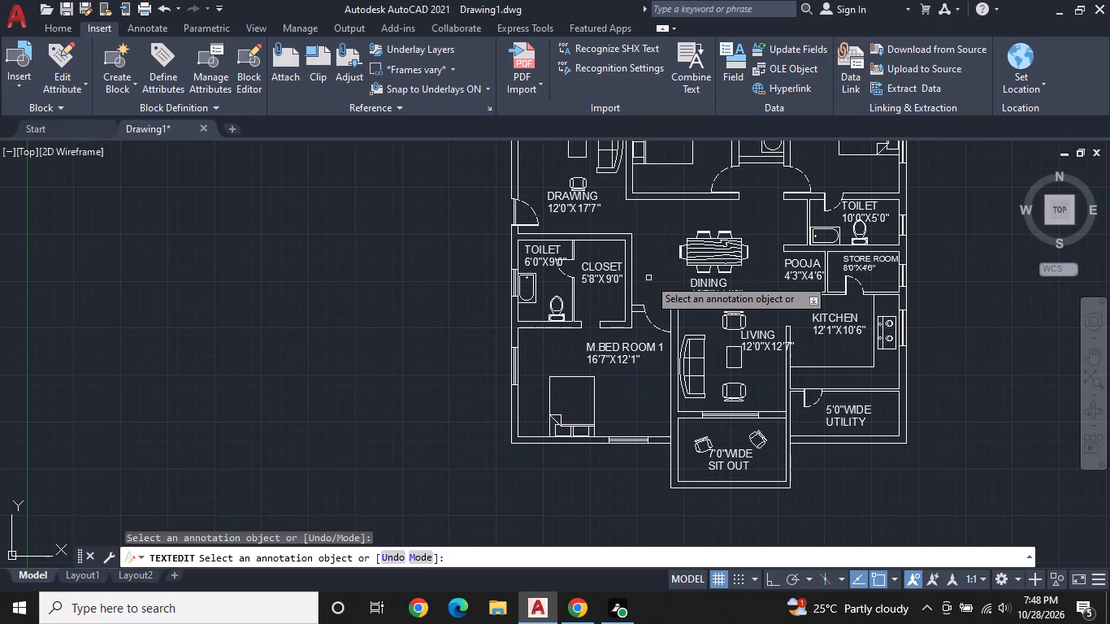
Review the room names and dimensions across the whole furnished floor plan.
middle_drag(671, 269, 673, 271)
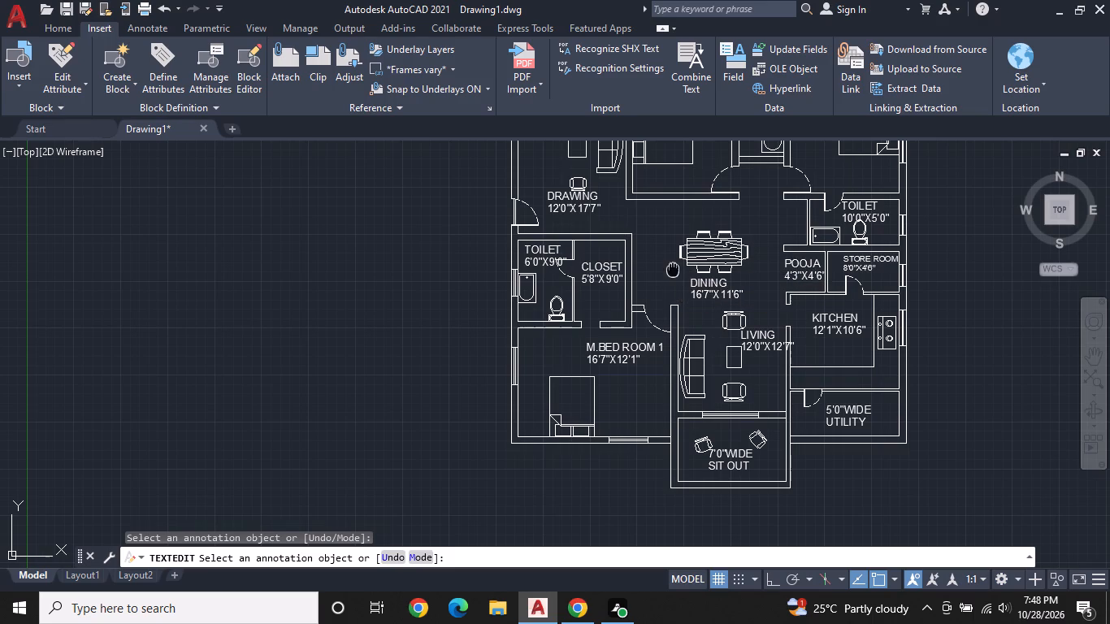
middle_drag(673, 271, 529, 306)
middle_drag(583, 237, 588, 301)
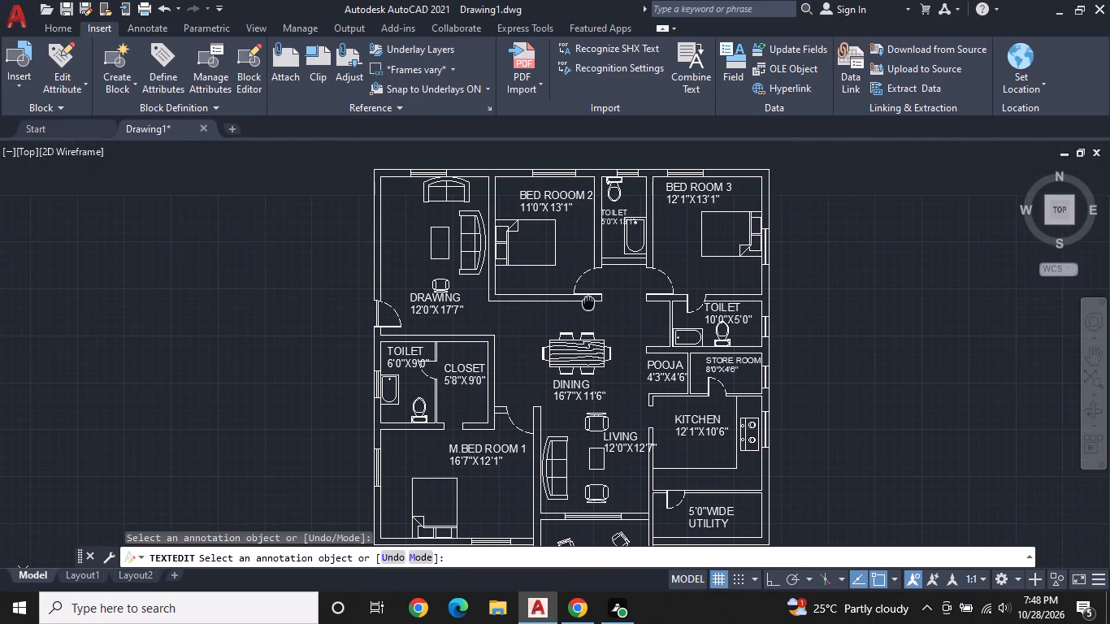
middle_drag(588, 301, 587, 298)
middle_drag(601, 272, 636, 209)
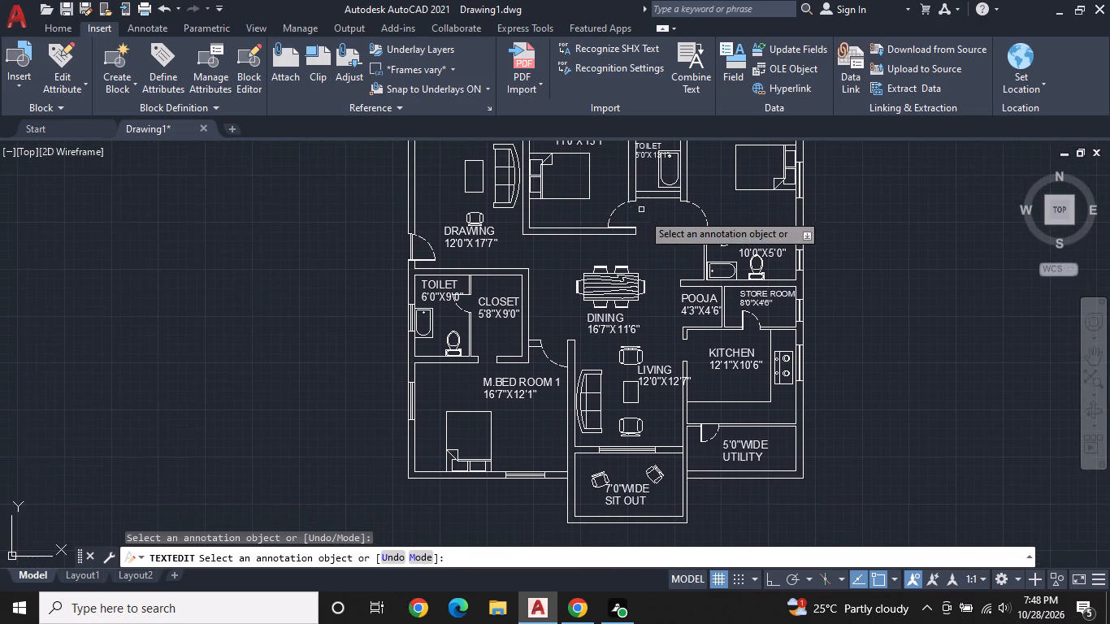
scroll(646, 223, down, 1)
middle_drag(646, 224, 755, 249)
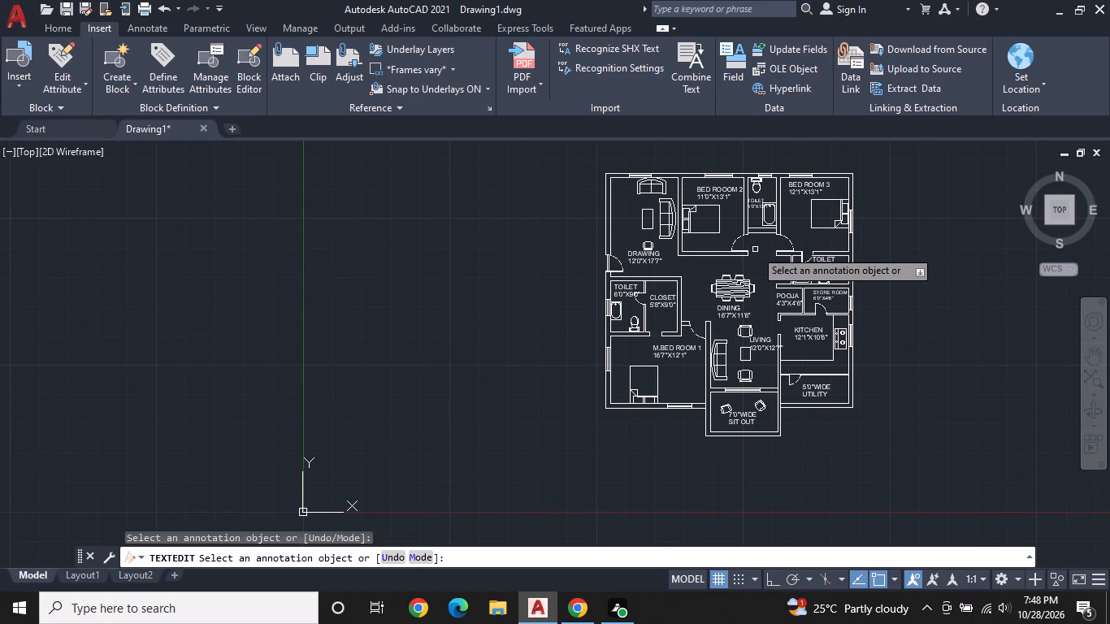
scroll(755, 249, up, 1)
scroll(755, 249, down, 1)
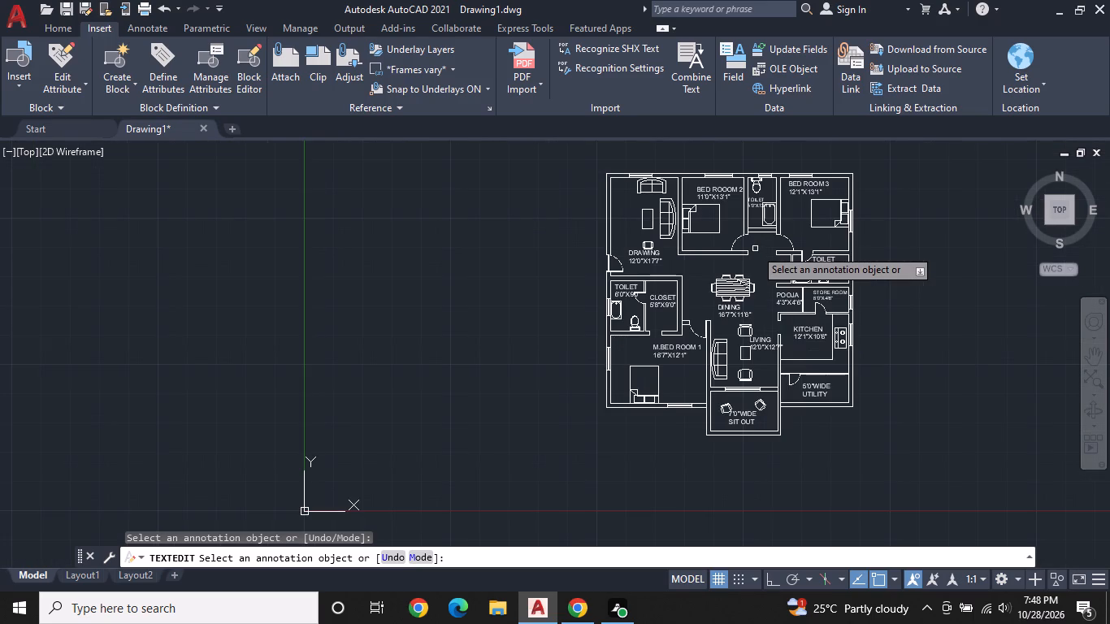
middle_drag(755, 249, 755, 203)
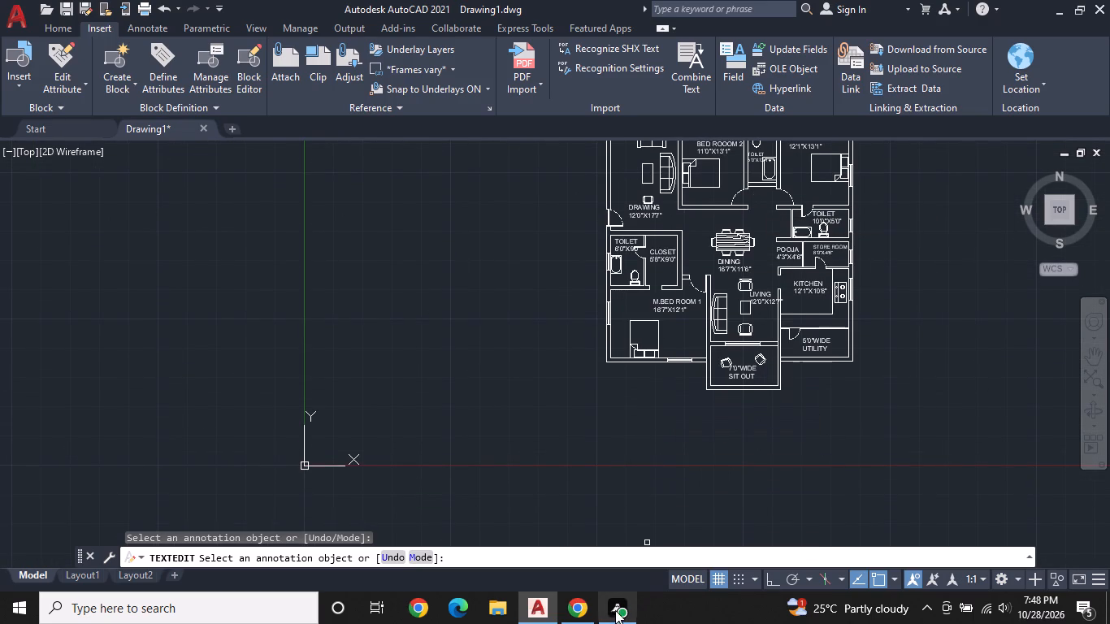
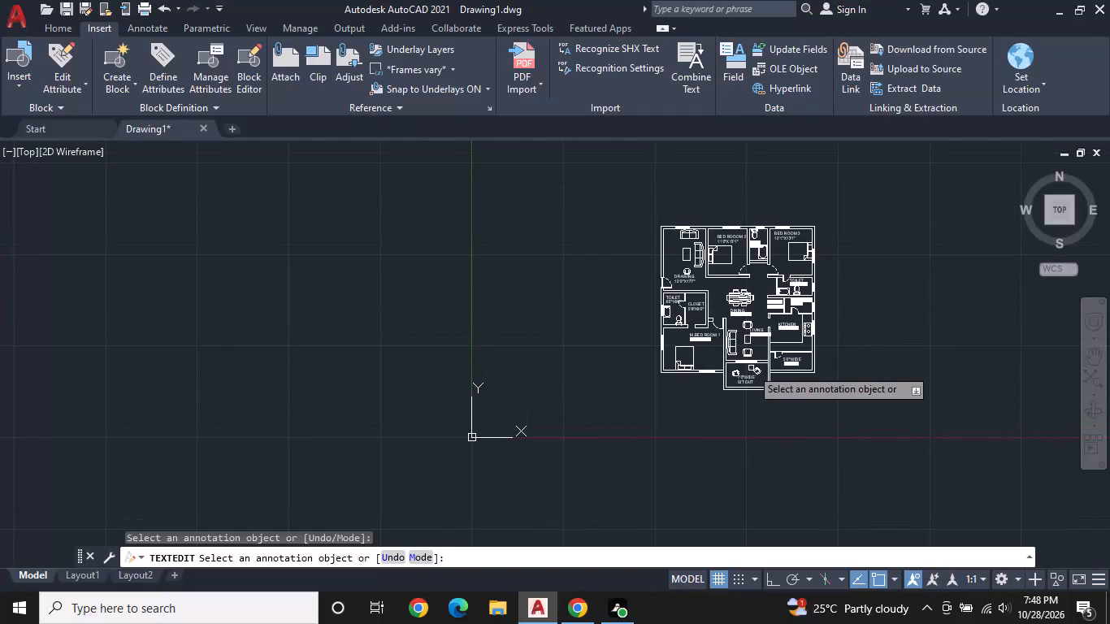
Save the drawing in the Documents folder under the file name 22LL.
key(ctrl+s)
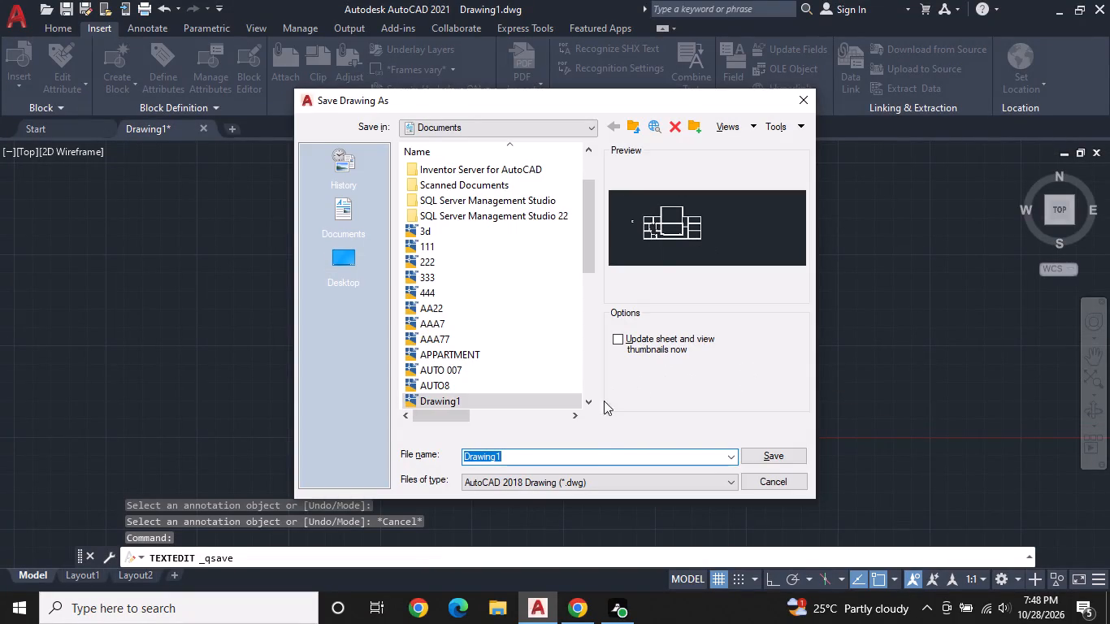
key(BackSpace)
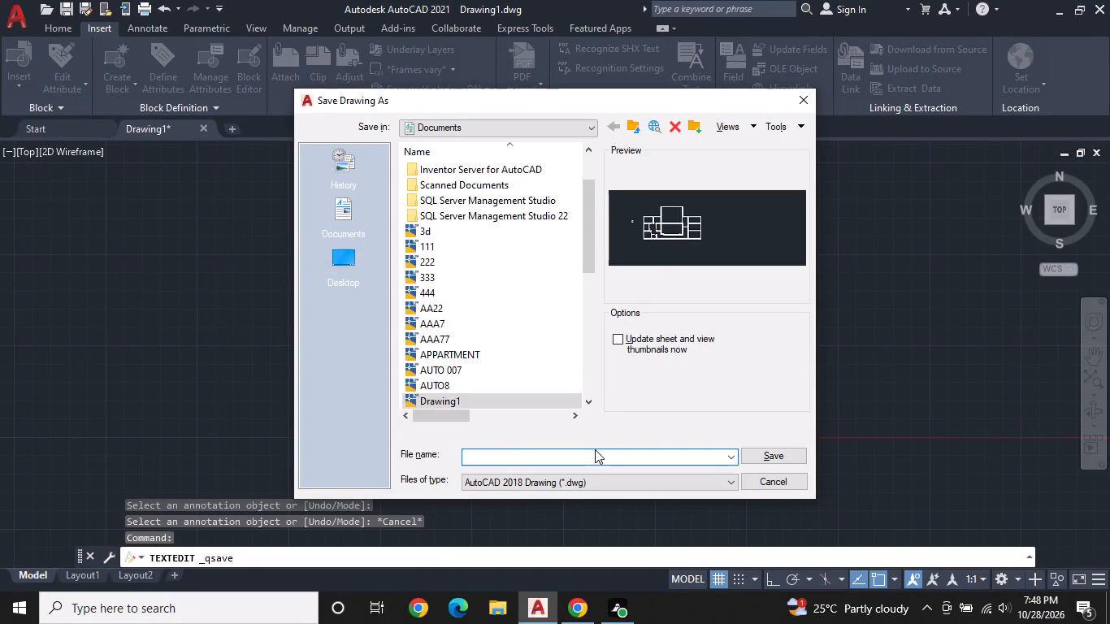
text(22LL)
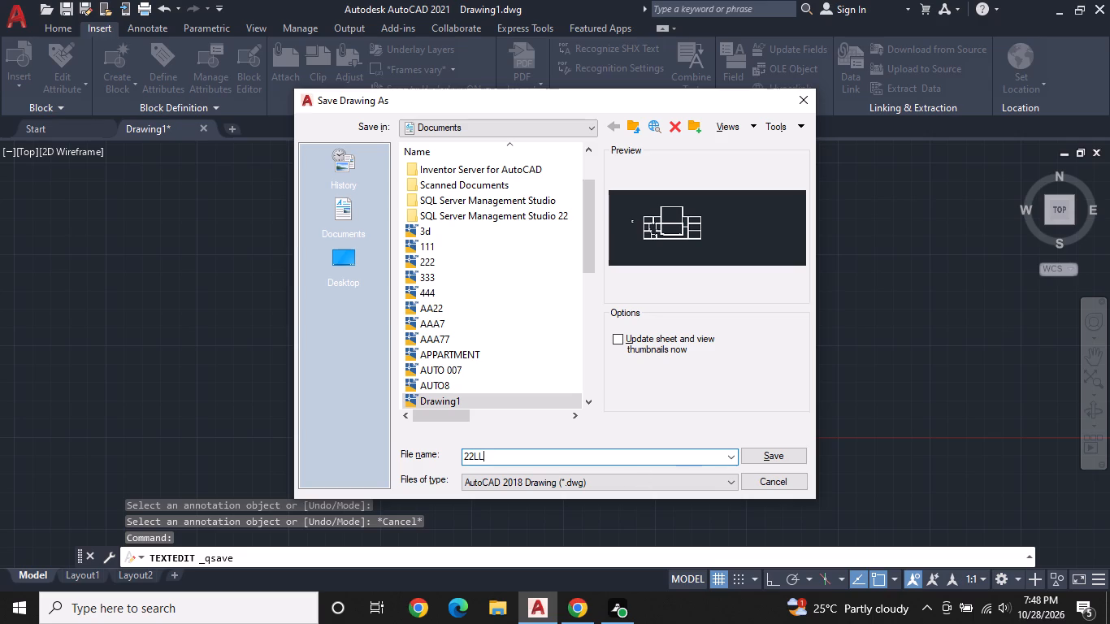
click(766, 448)
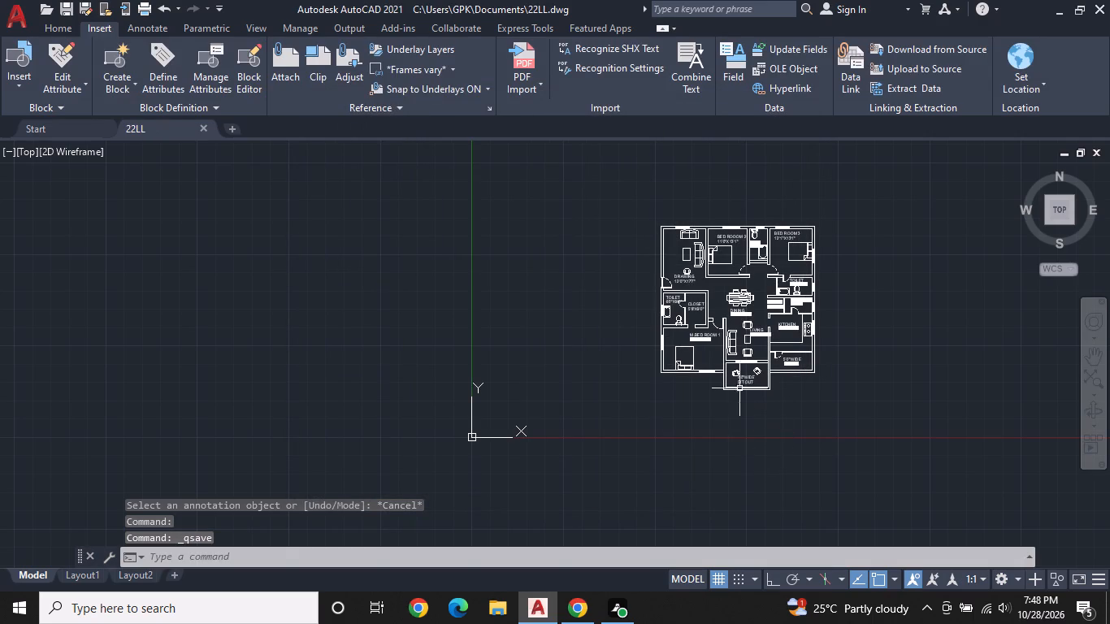
Set up a plot of the floor plan with the DWG To PDF.pc3 plotter and ISO expand A4 (210.00 x 297.00 MM) paper.
scroll(698, 324, up, 1)
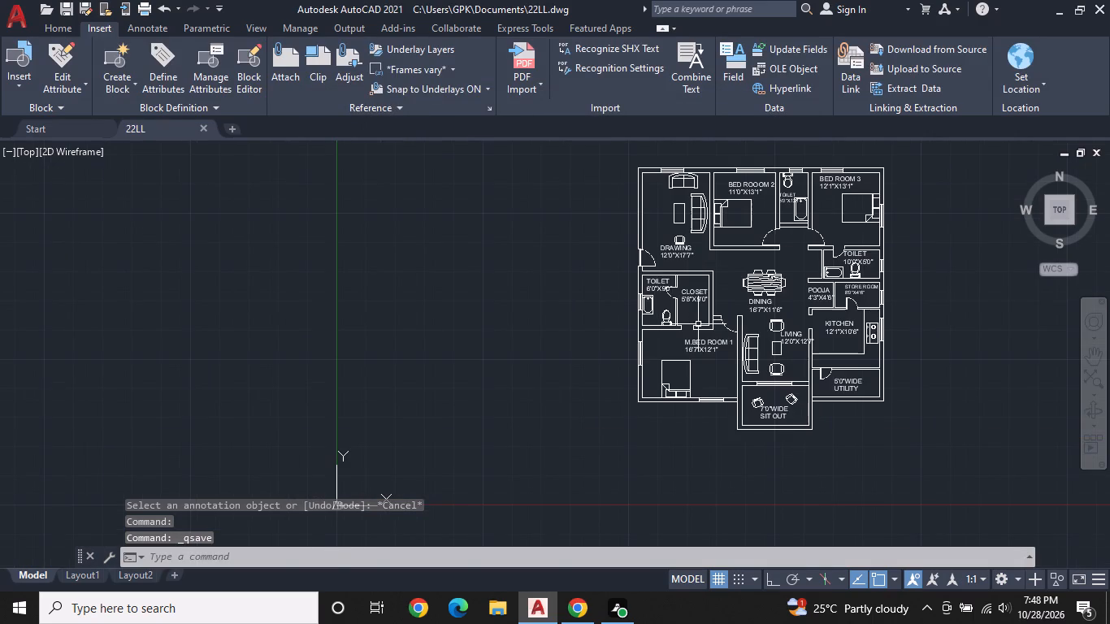
middle_drag(698, 324, 654, 360)
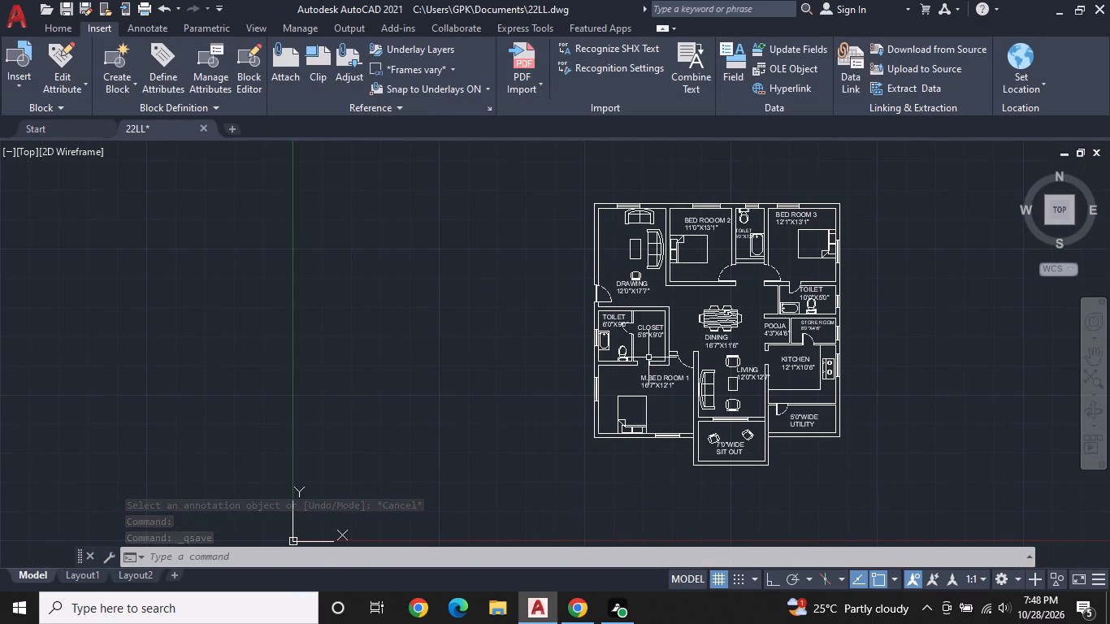
key(ctrl+p)
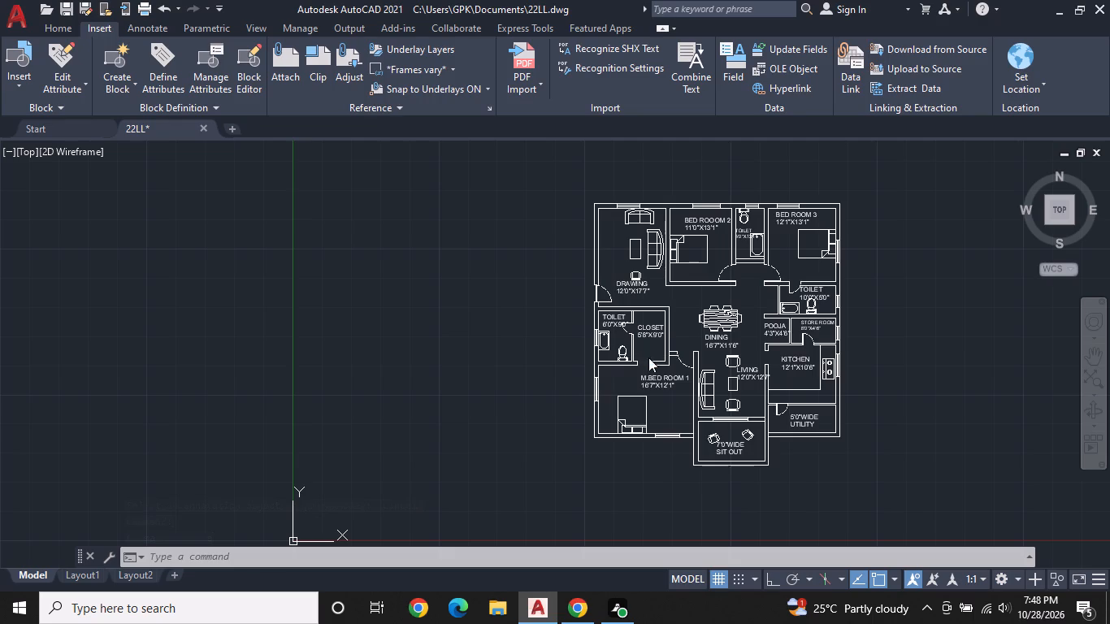
click(555, 178)
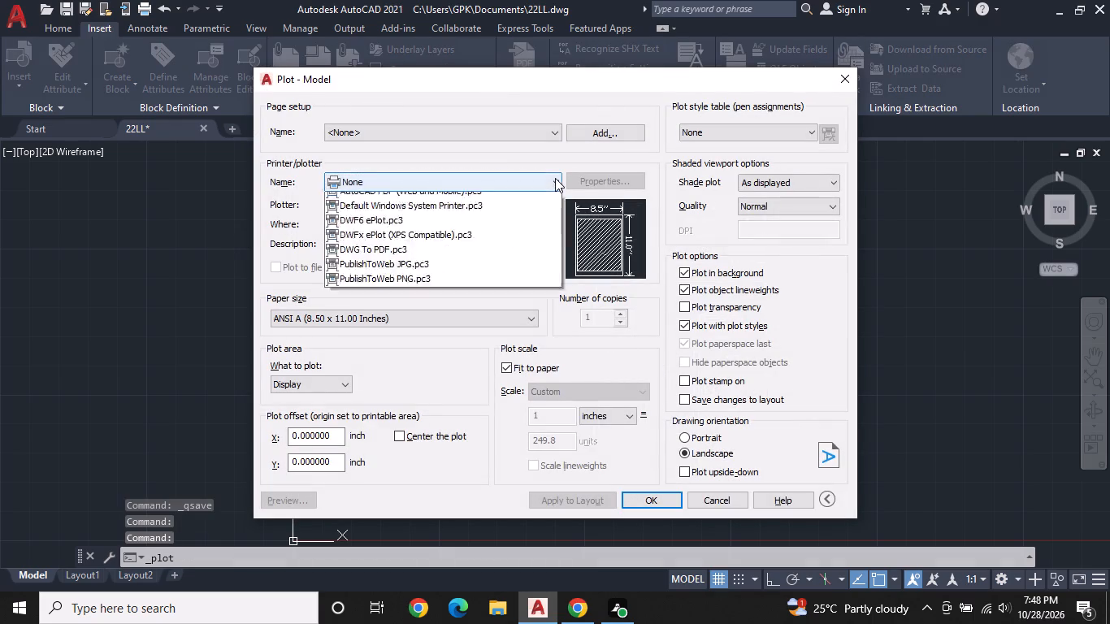
click(404, 406)
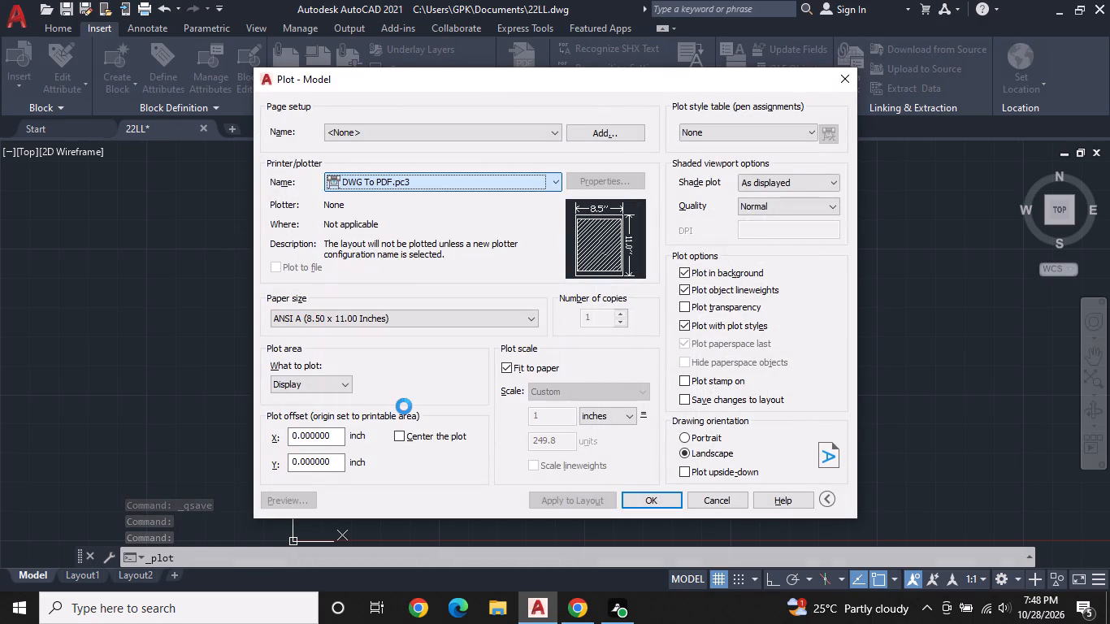
click(462, 321)
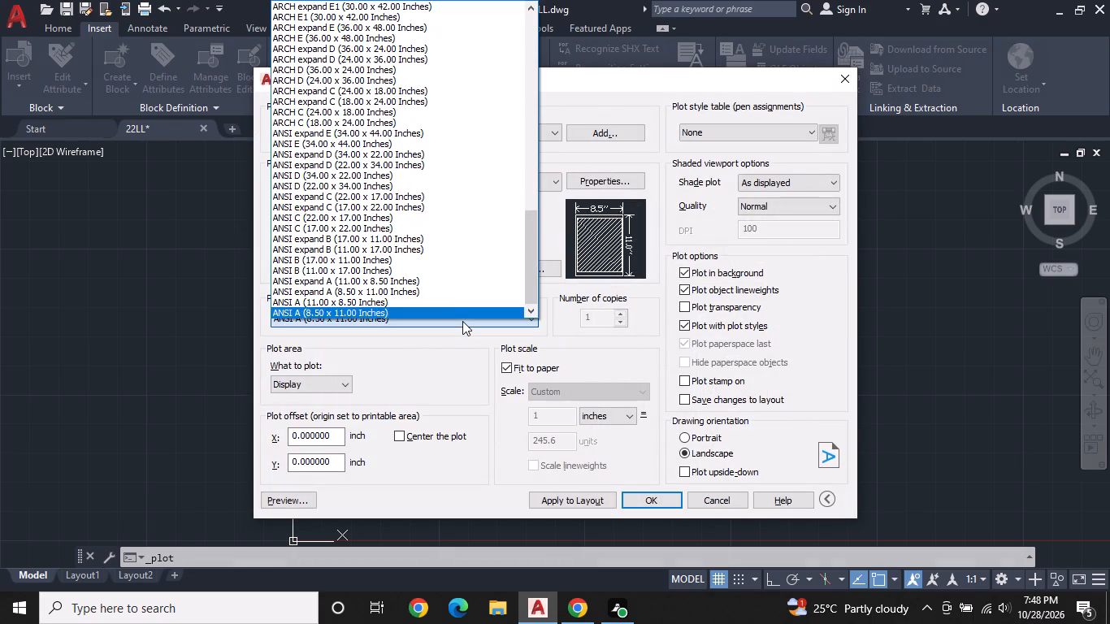
scroll(388, 170, up, 1)
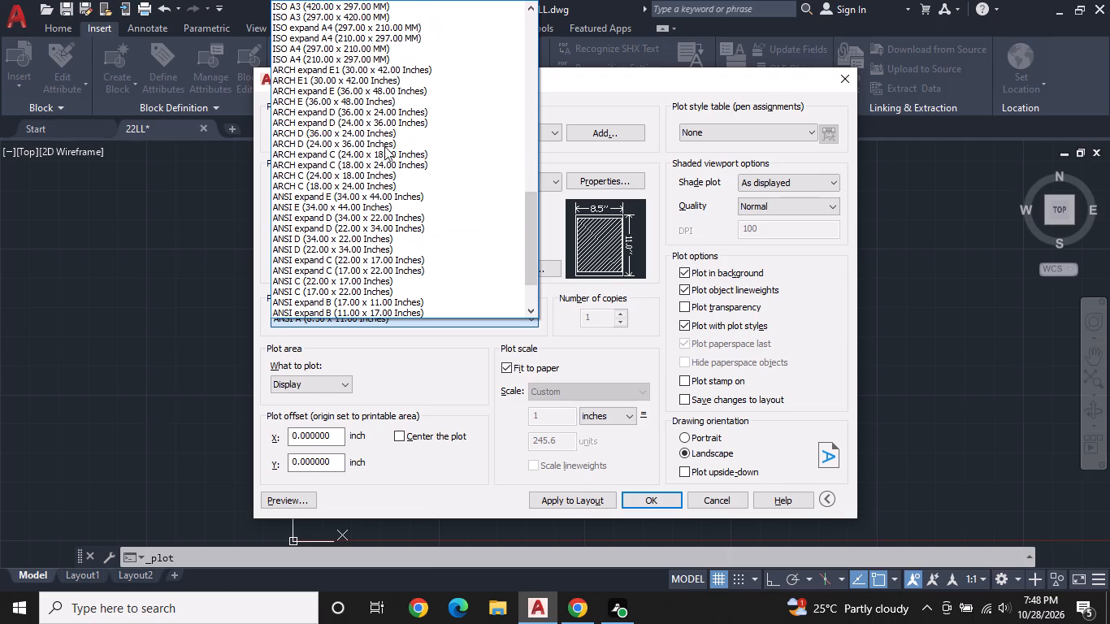
click(371, 34)
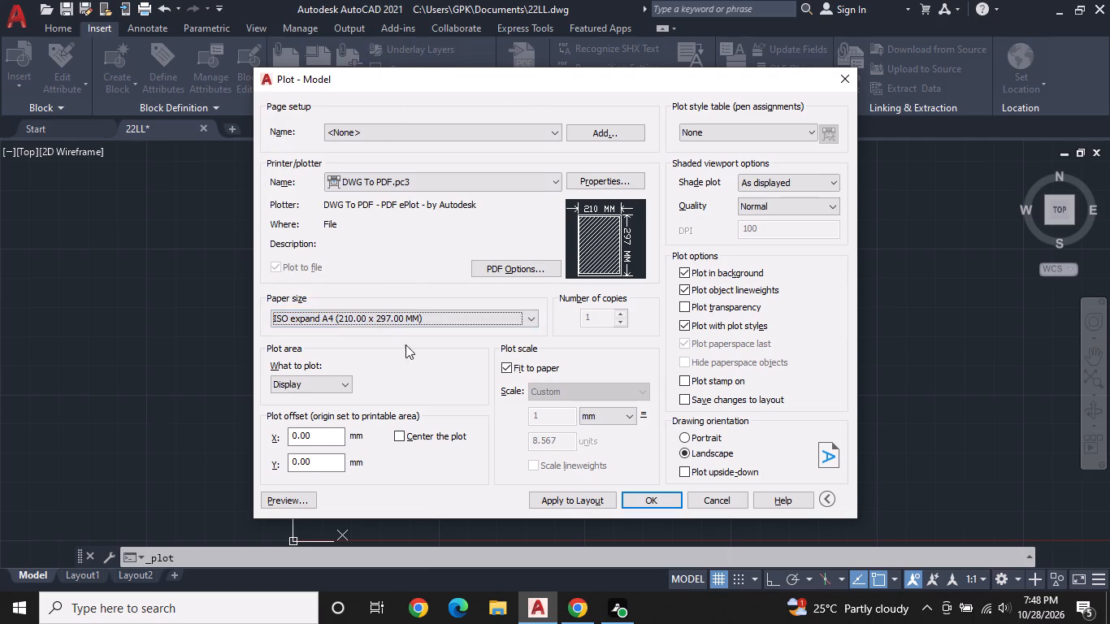
Set the plot area to a window enclosing the whole floor plan with a small margin around it.
click(333, 388)
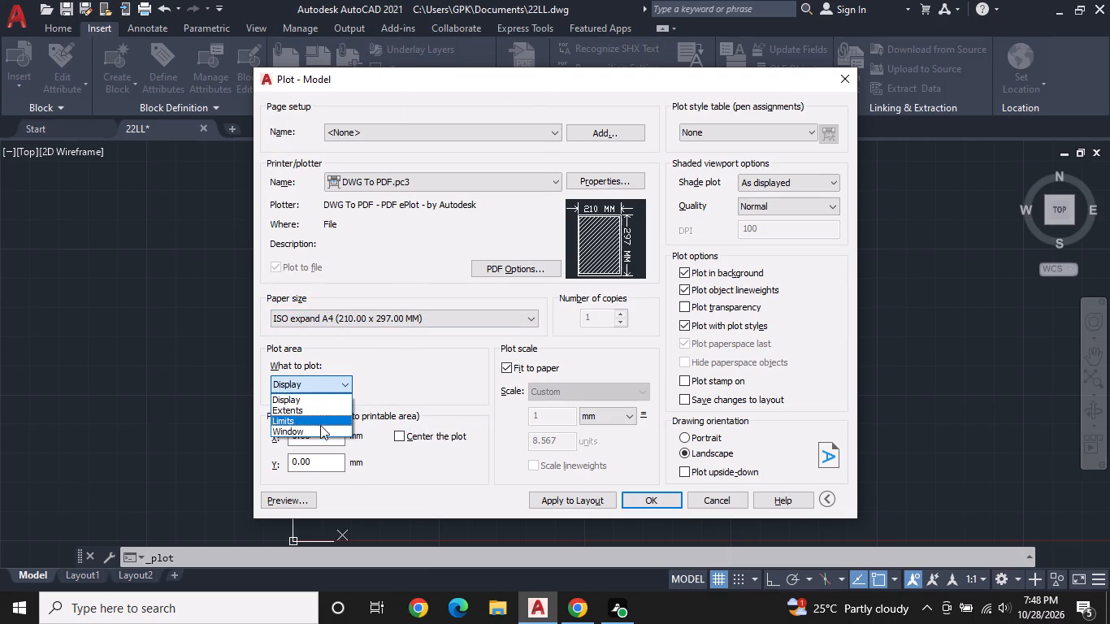
click(319, 426)
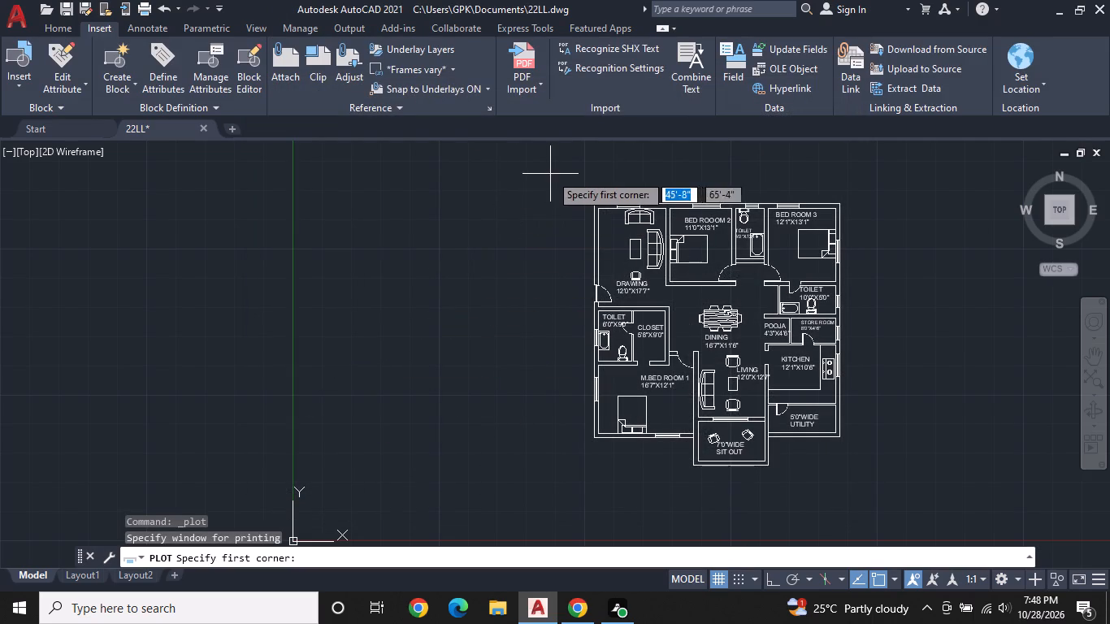
click(580, 177)
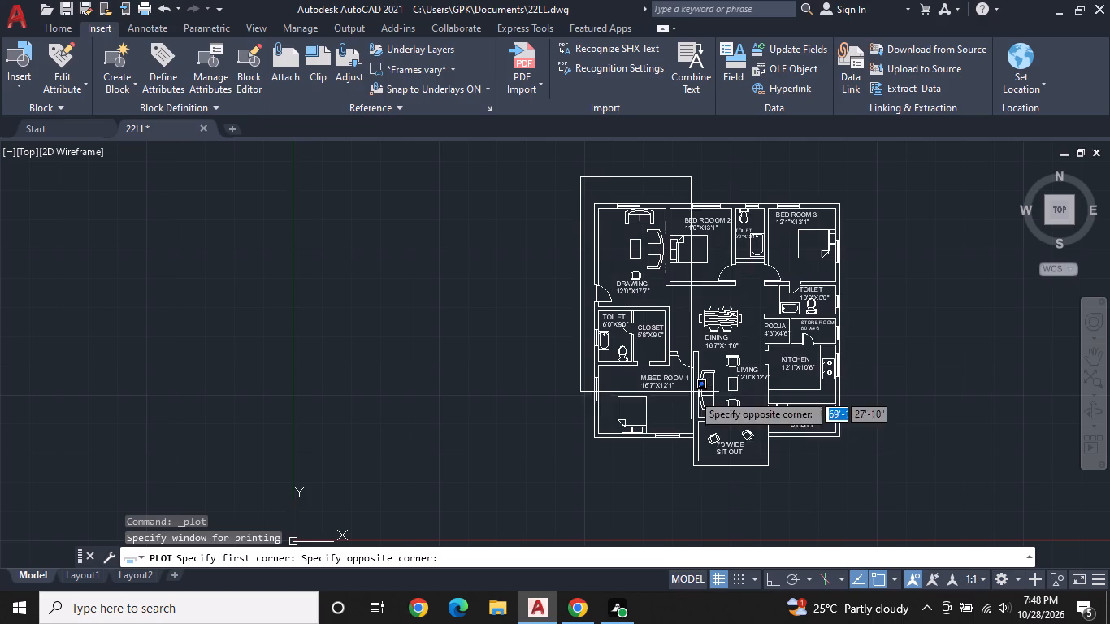
click(856, 476)
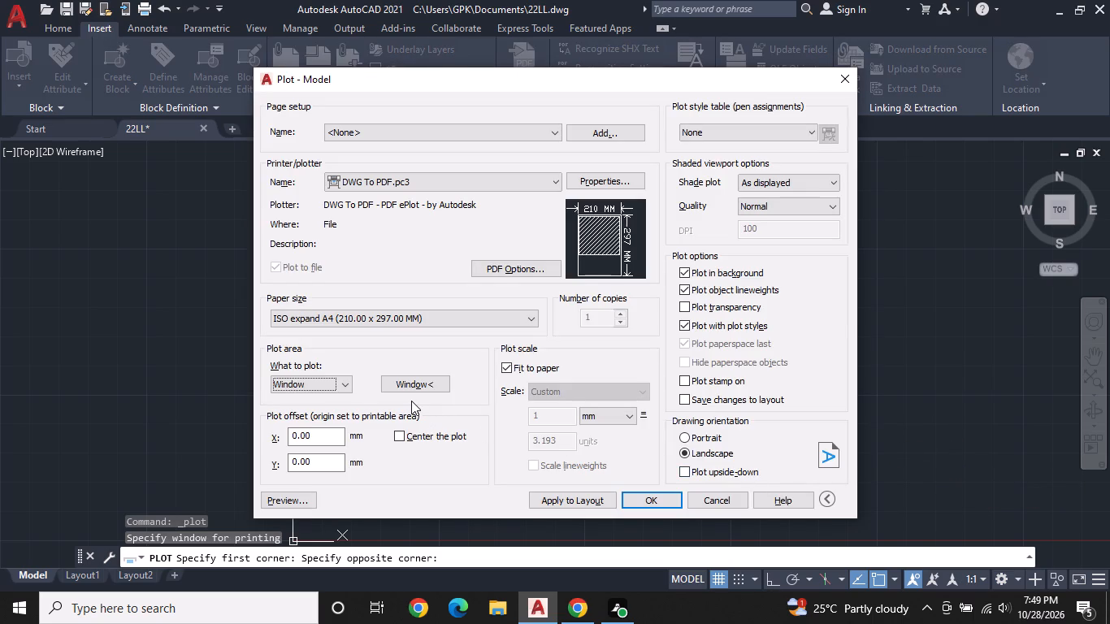
Change the paper size to ISO expand A4 (297.00 x 210.00 MM) and center the plot on the sheet.
click(424, 312)
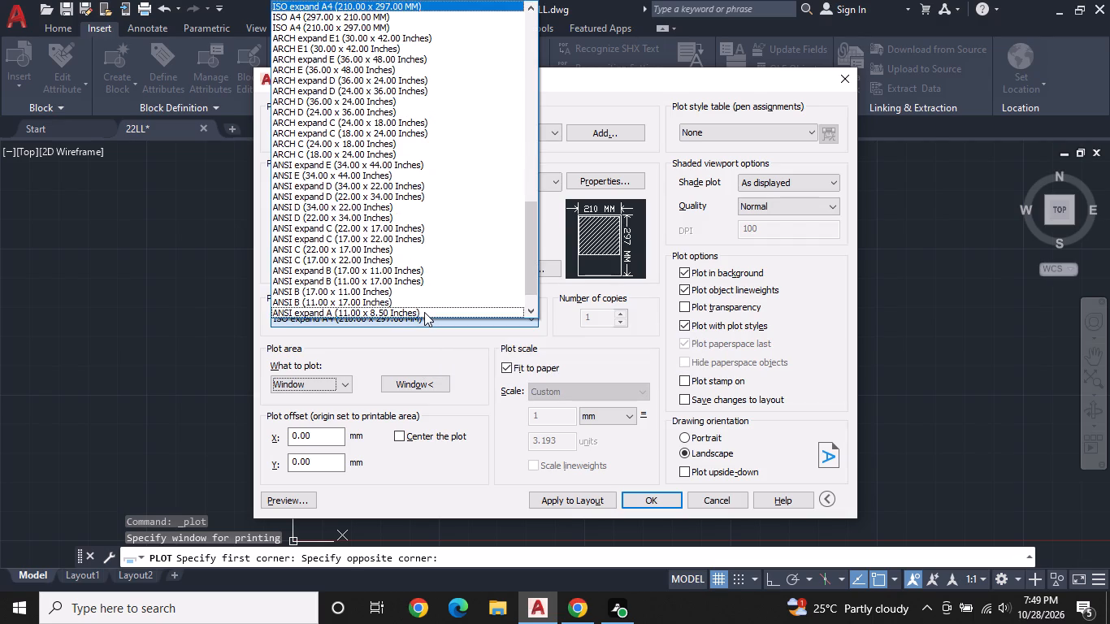
scroll(406, 210, up, 1)
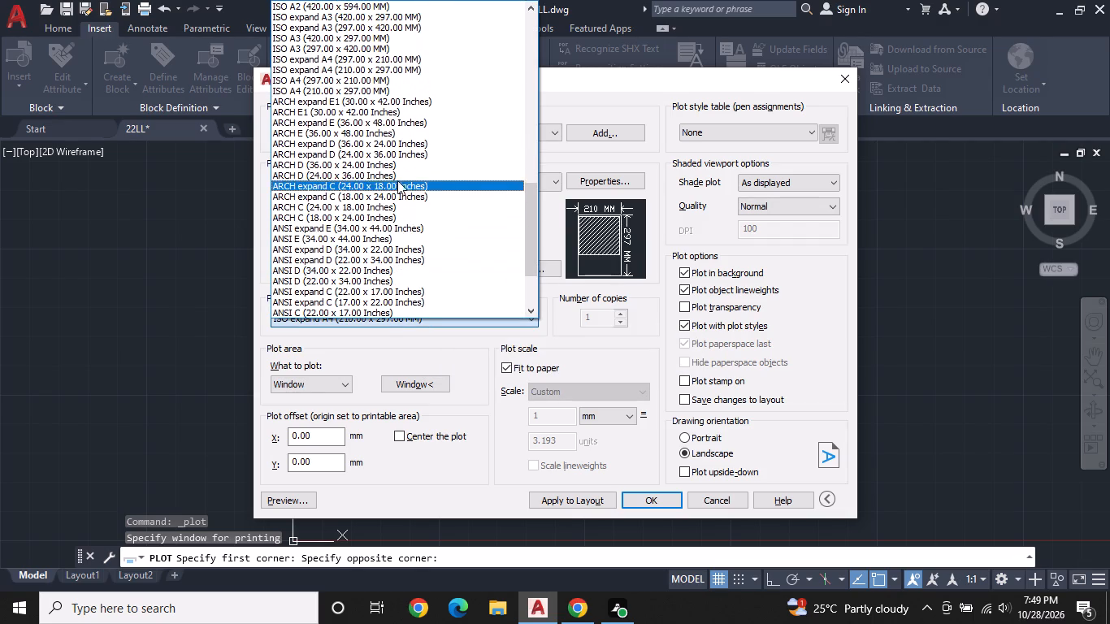
click(384, 63)
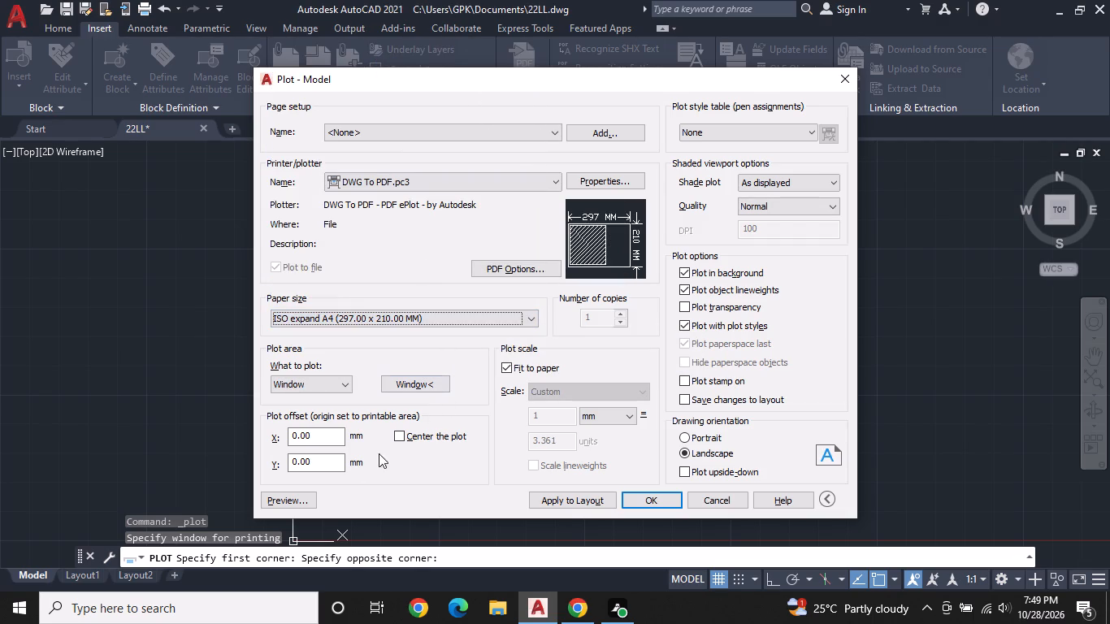
click(398, 431)
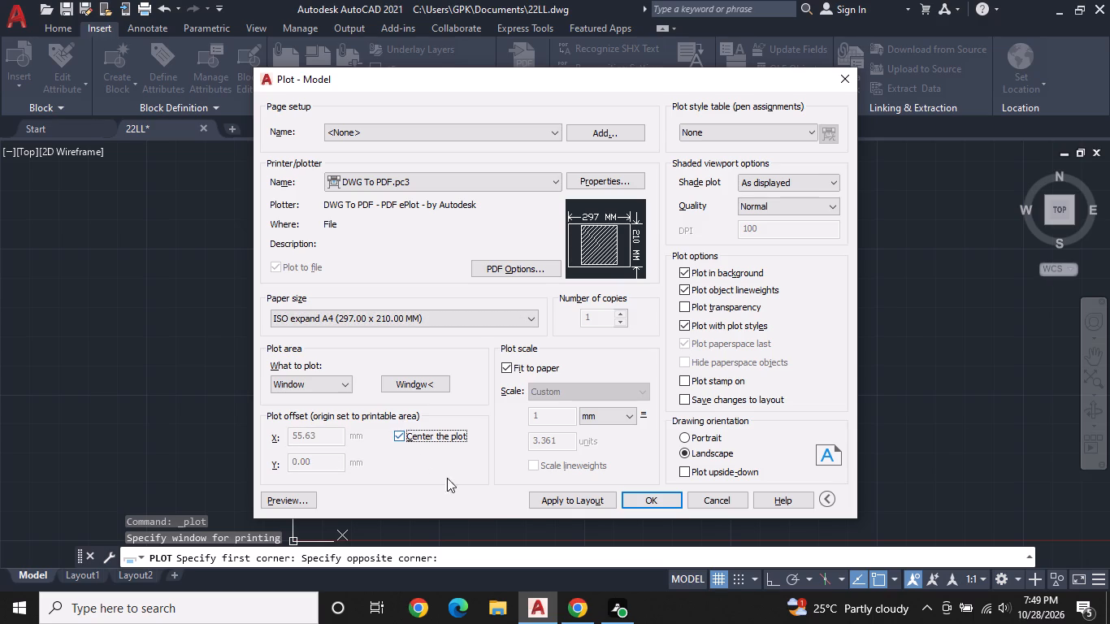
Preview the plotted sheet to check how the floor plan sits on the page, then return to the plot settings.
click(301, 500)
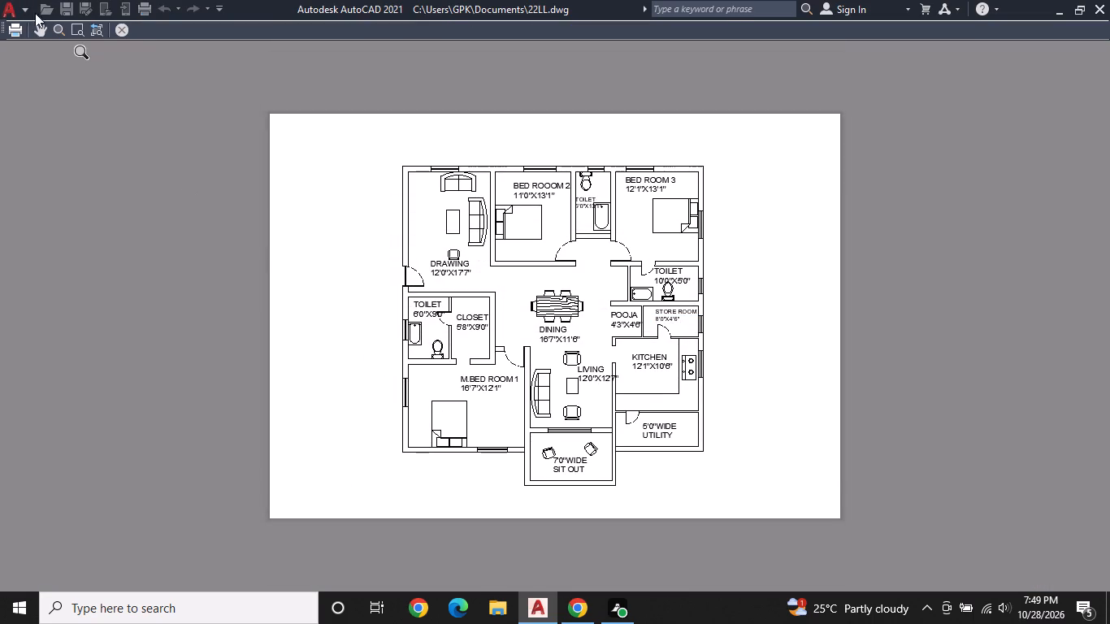
click(116, 24)
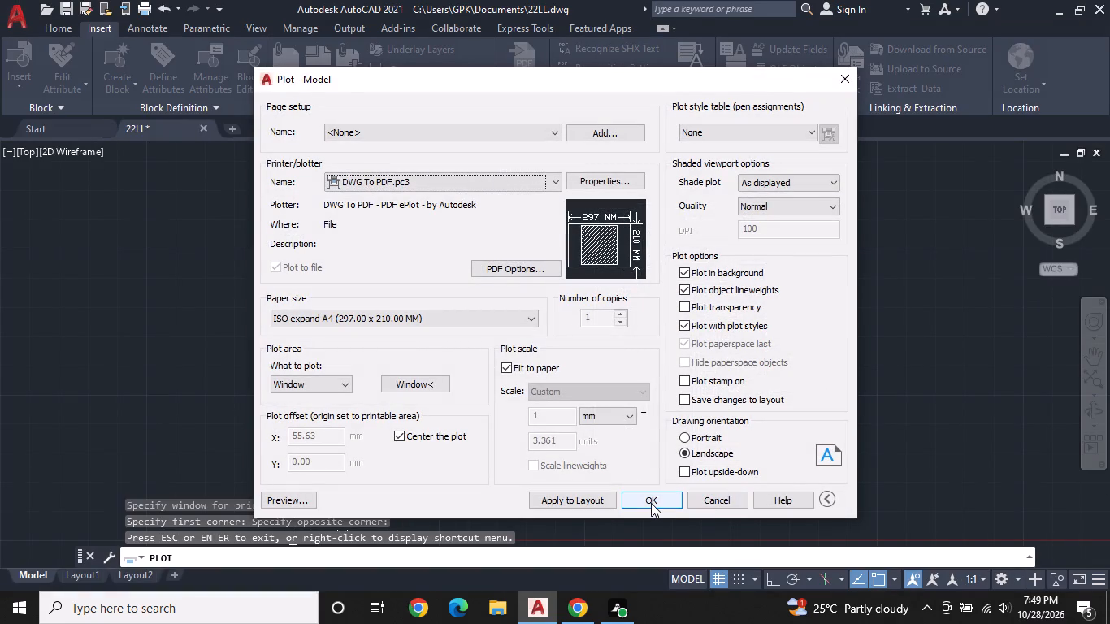
Plot the floor plan to the PDF file 22LL-Model.pdf in the Documents folder and dismiss the background job notice.
click(651, 503)
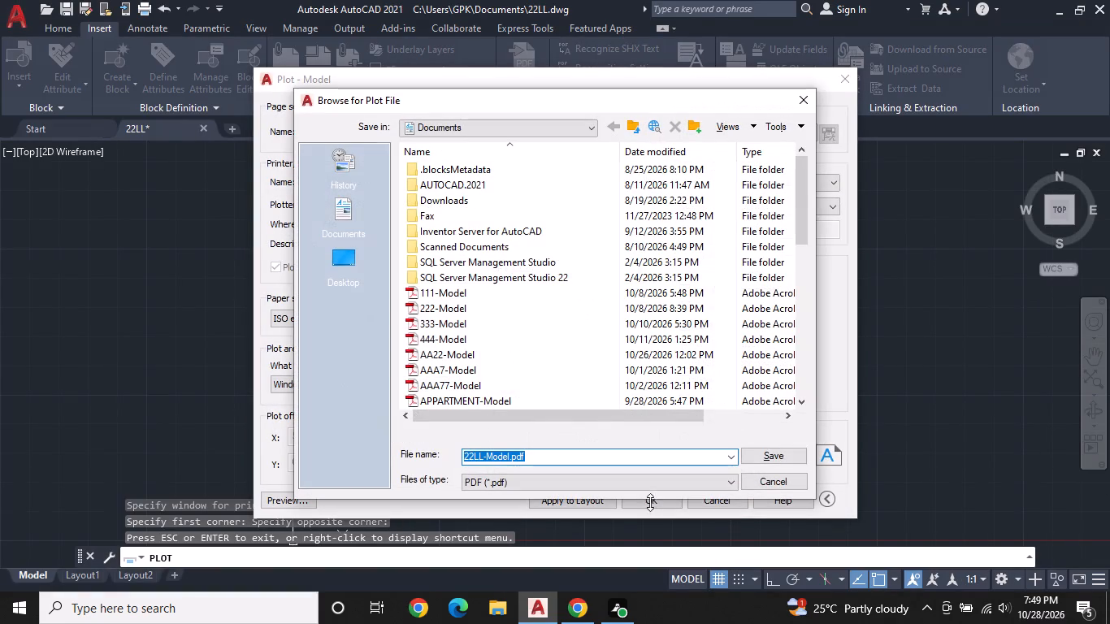
click(779, 453)
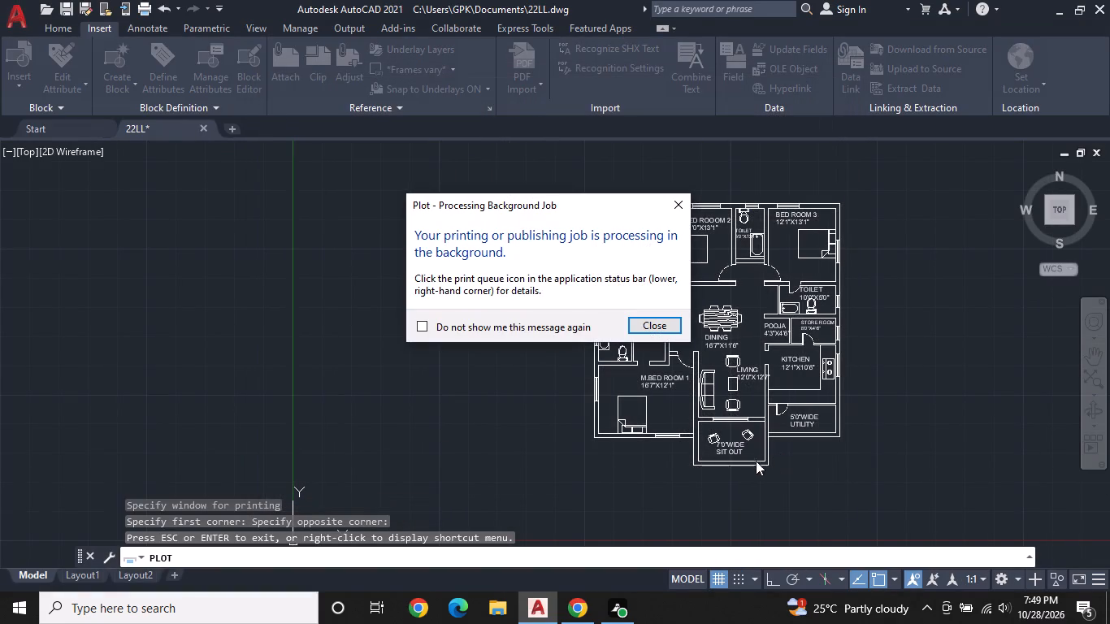
click(671, 201)
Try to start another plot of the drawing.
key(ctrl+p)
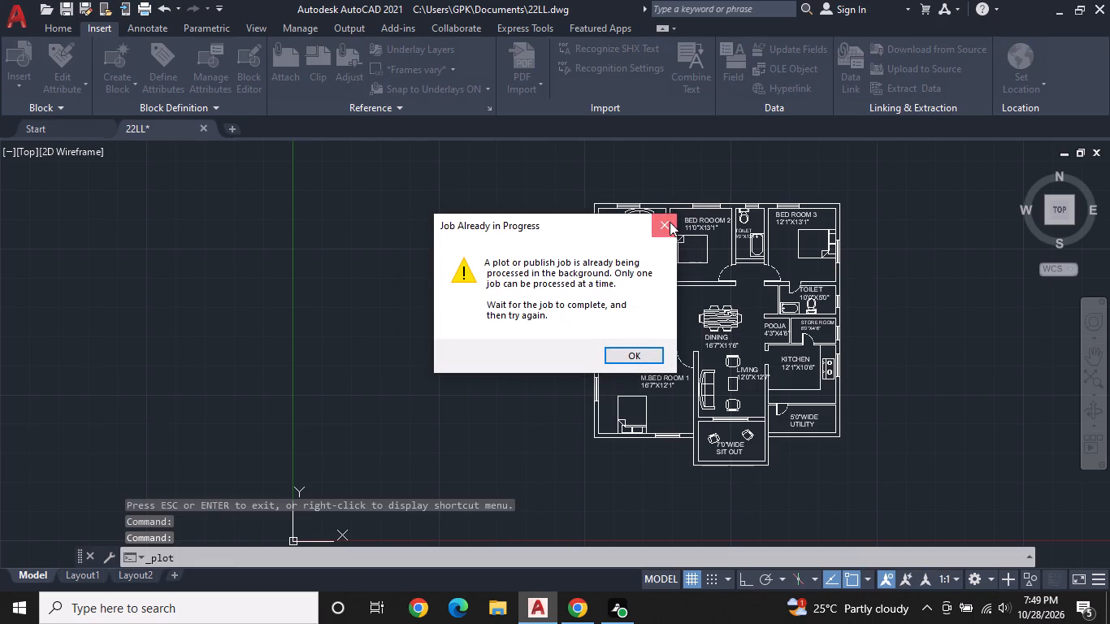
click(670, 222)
Review the finished floor plan, examining the room labels, furniture and overall layout.
scroll(715, 272, down, 1)
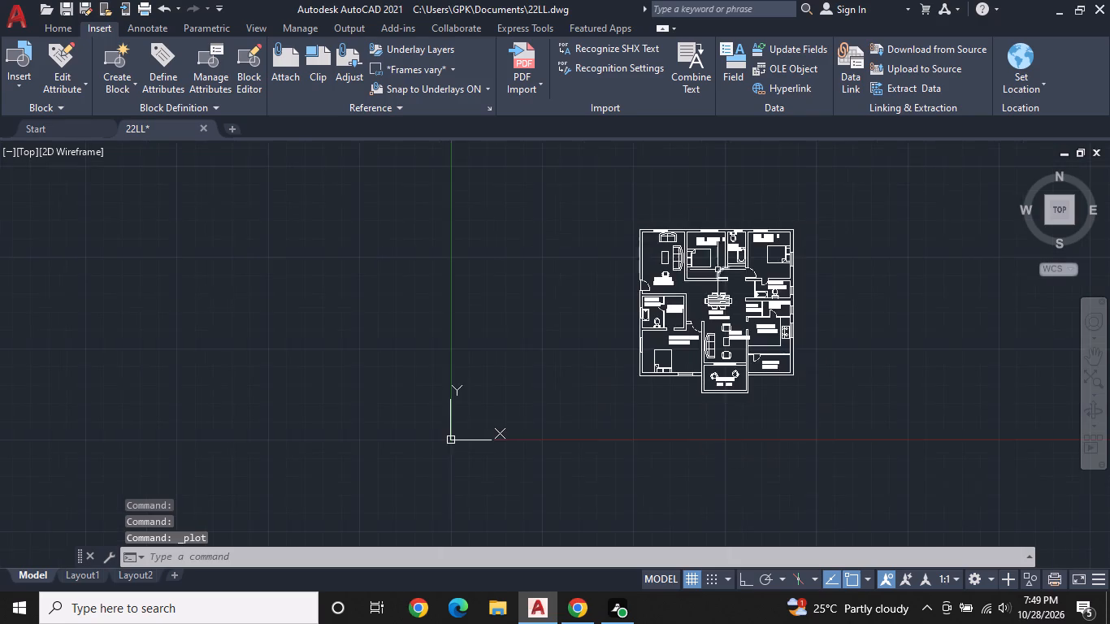
middle_drag(718, 270, 511, 330)
scroll(511, 330, up, 2)
middle_drag(511, 330, 613, 214)
scroll(614, 227, down, 1)
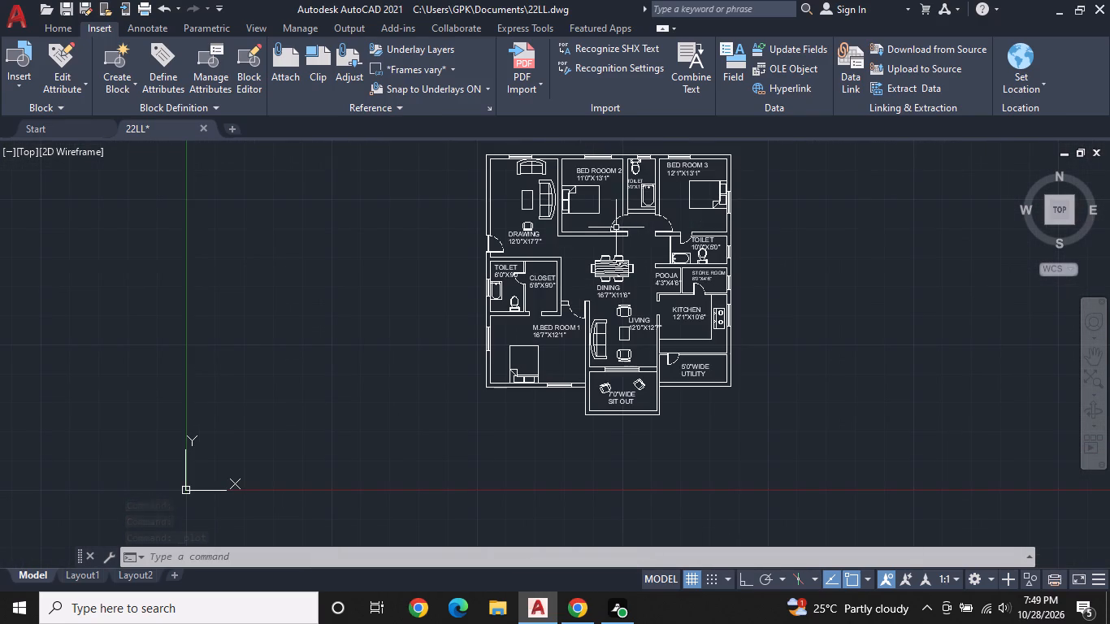
middle_drag(625, 236, 605, 305)
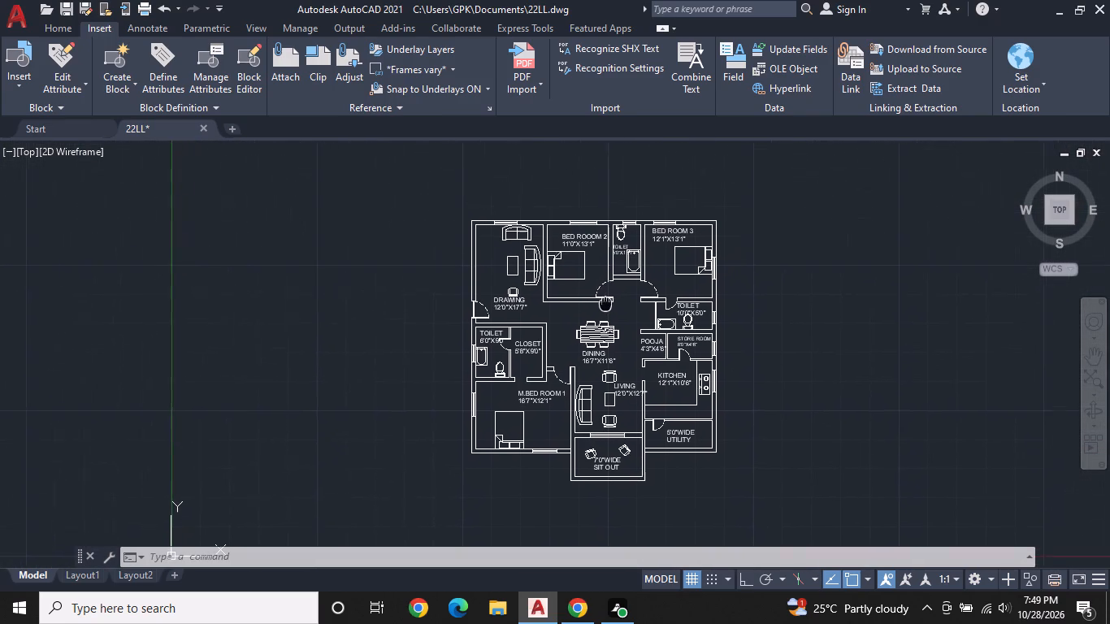
middle_drag(605, 305, 588, 313)
scroll(588, 313, up, 1)
scroll(588, 313, down, 1)
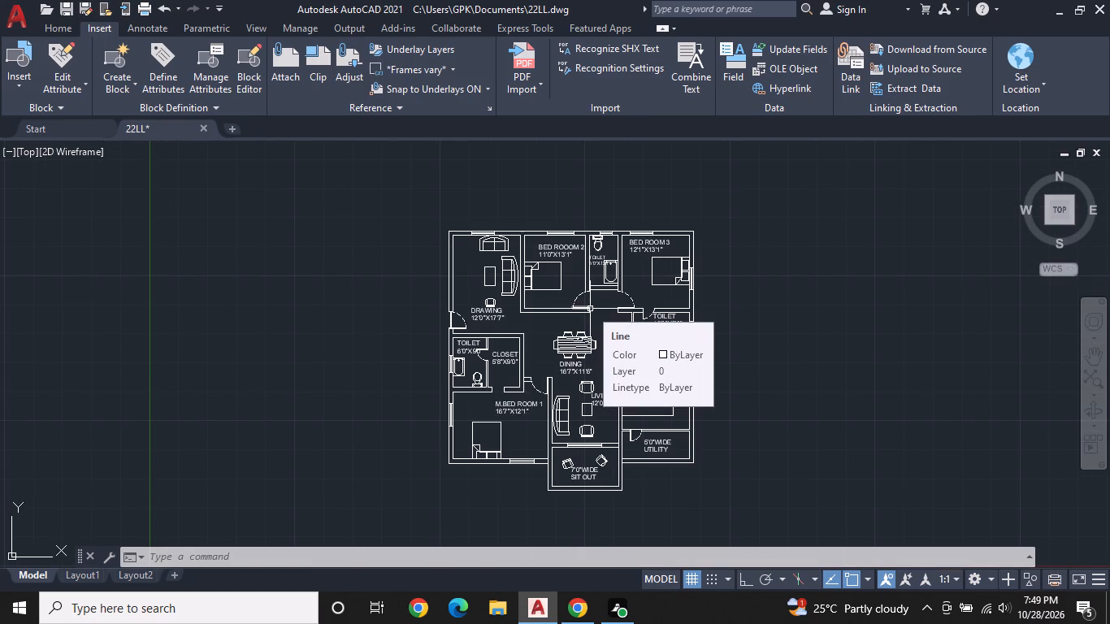
scroll(590, 309, up, 1)
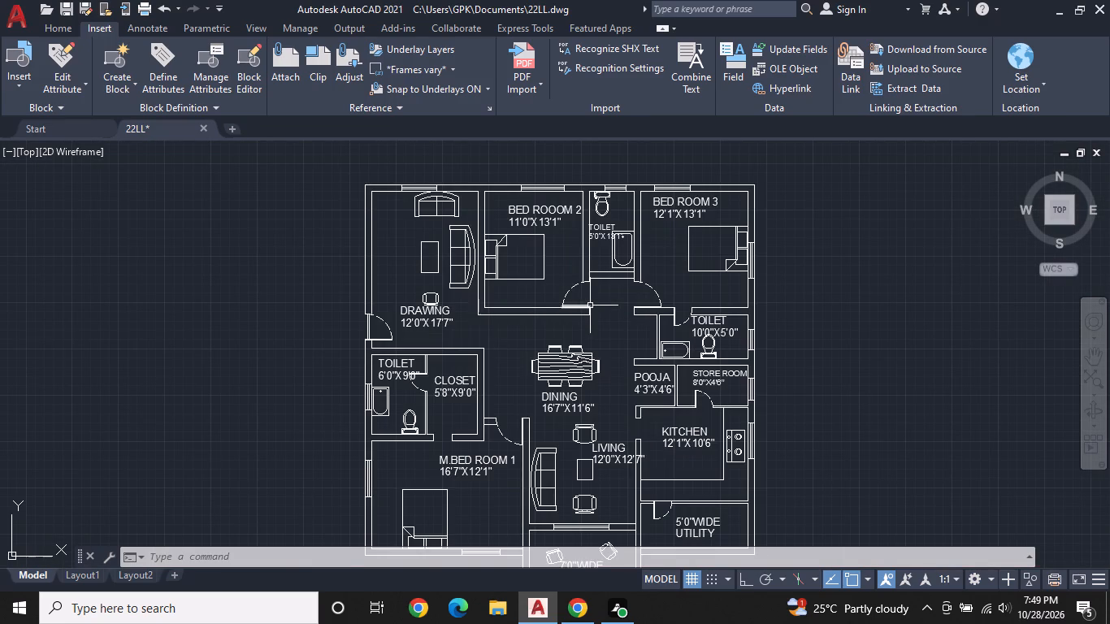
scroll(597, 275, down, 1)
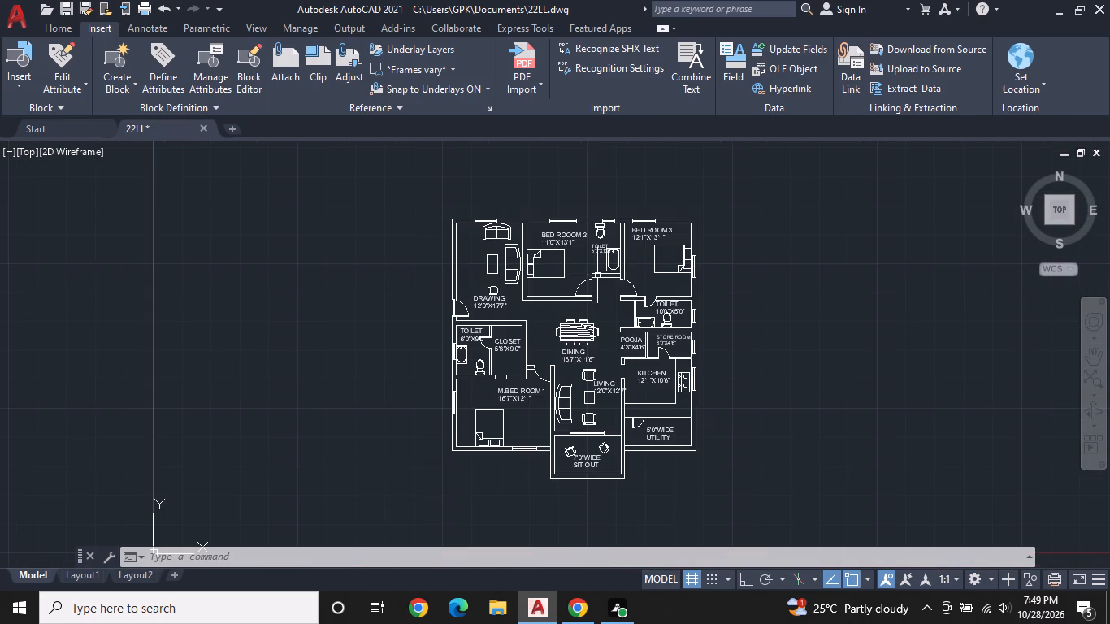
middle_drag(597, 275, 609, 214)
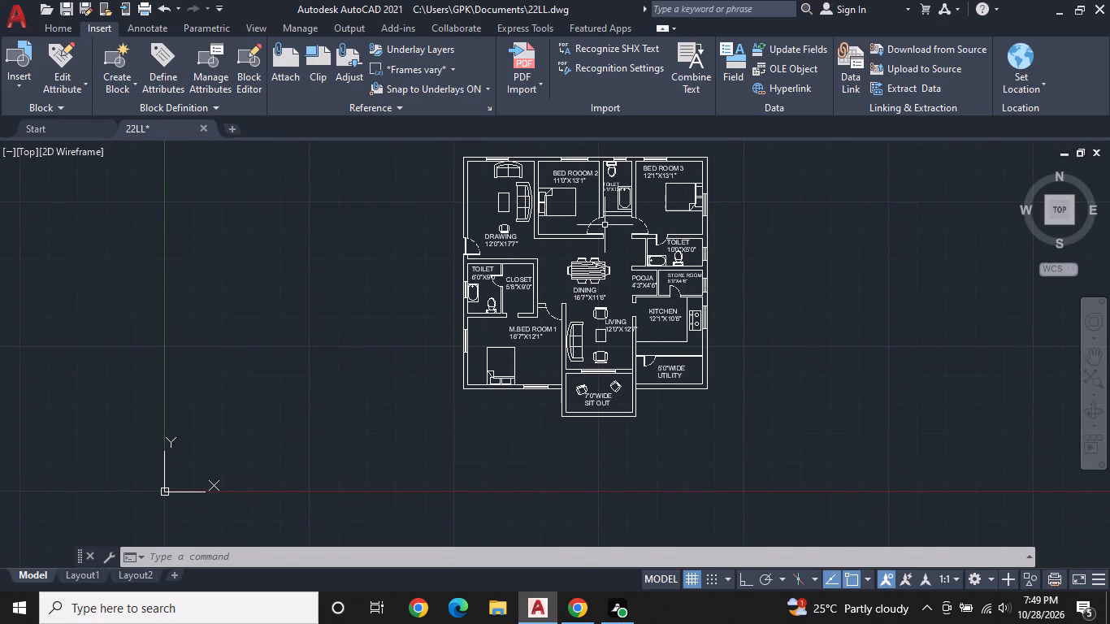
middle_drag(588, 271, 608, 218)
middle_drag(614, 223, 653, 284)
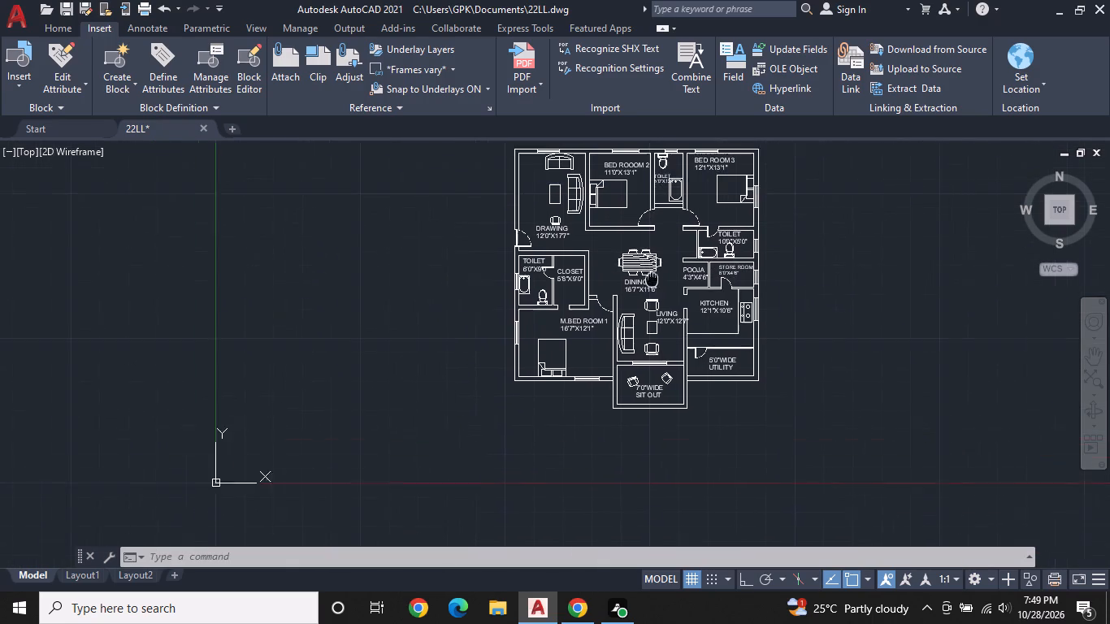
middle_drag(653, 284, 672, 293)
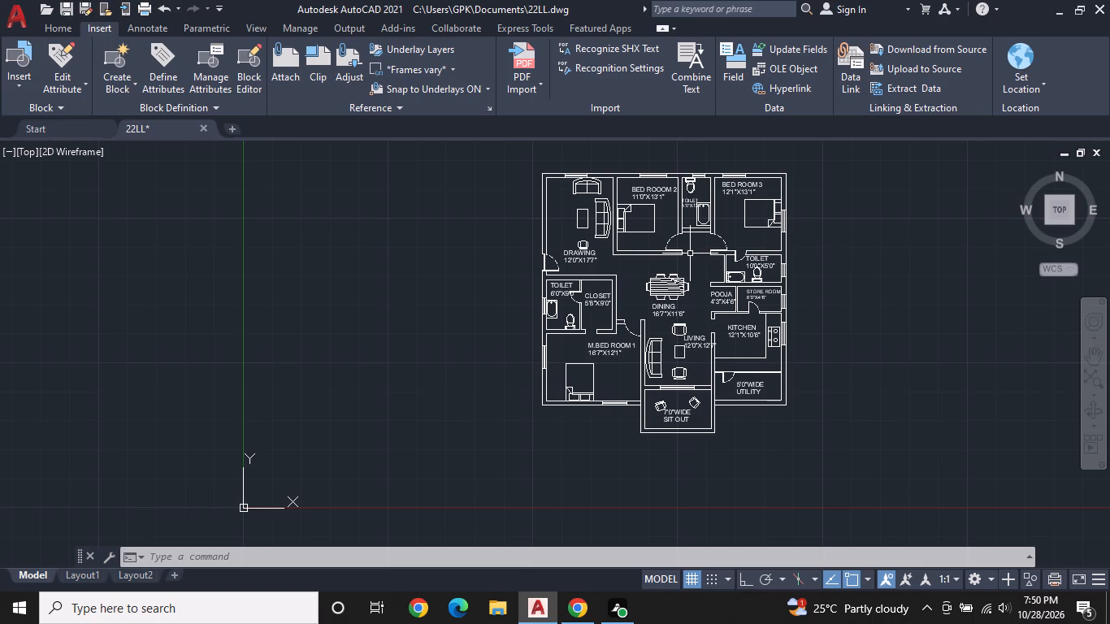
scroll(706, 270, up, 1)
scroll(708, 276, down, 1)
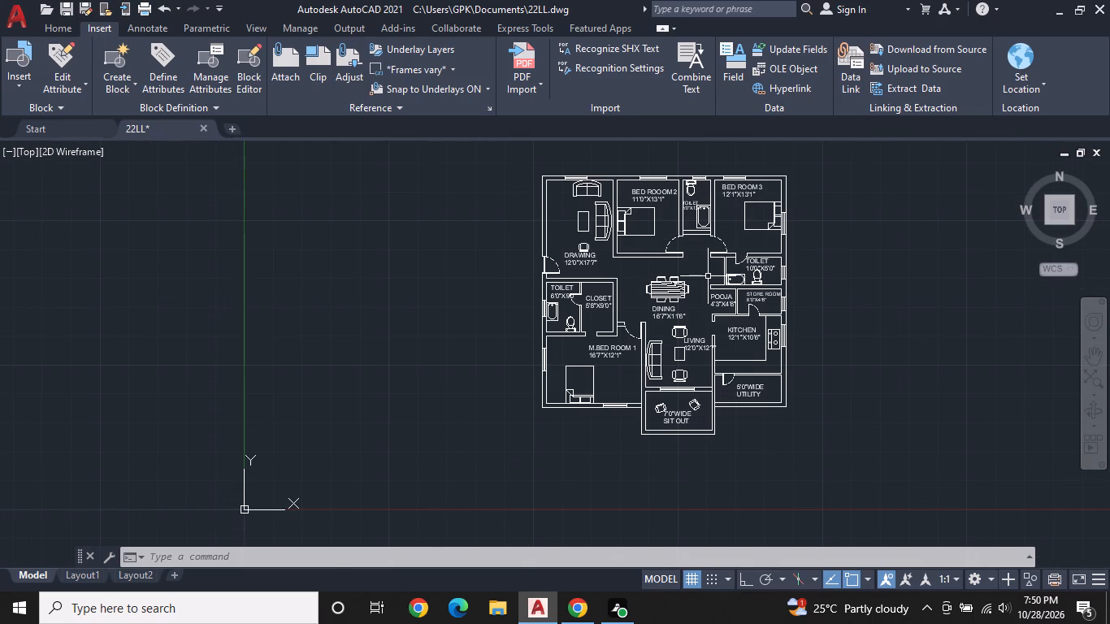